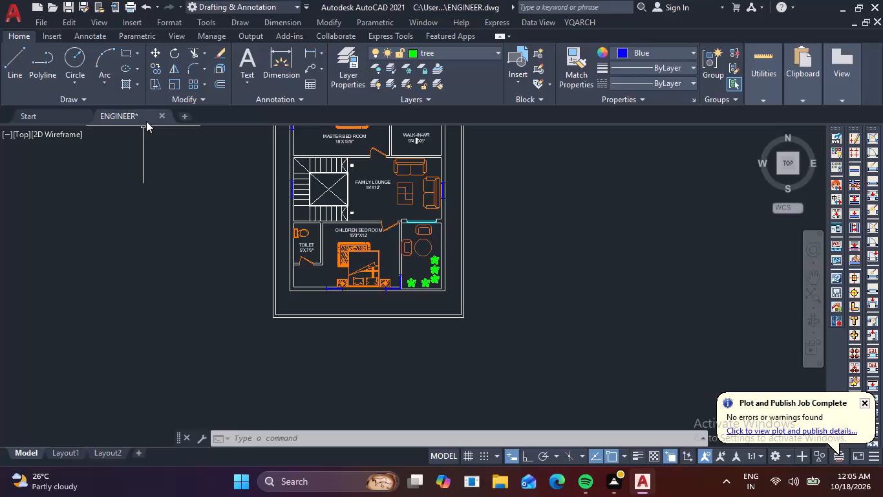
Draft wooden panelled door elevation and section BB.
Close the ENGINEER drawing without saving its changes.
{"action": "left_click", "coordinate": [167, 110]}
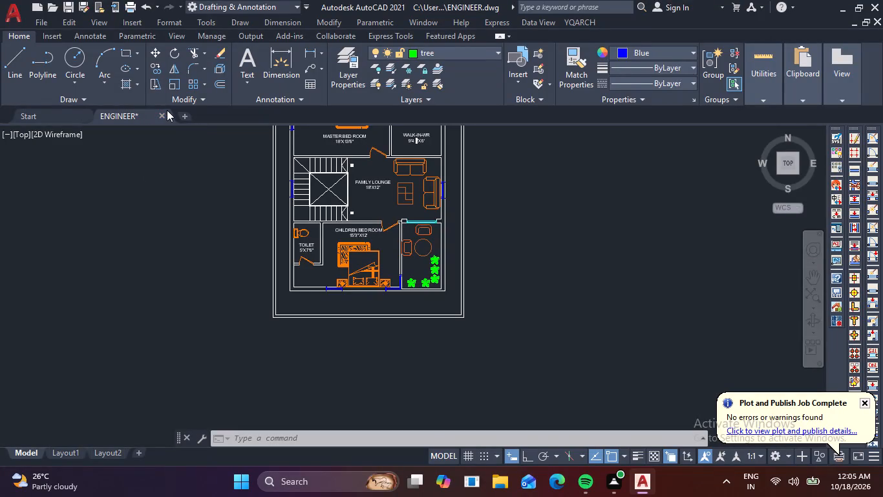
{"action": "left_click", "coordinate": [159, 116]}
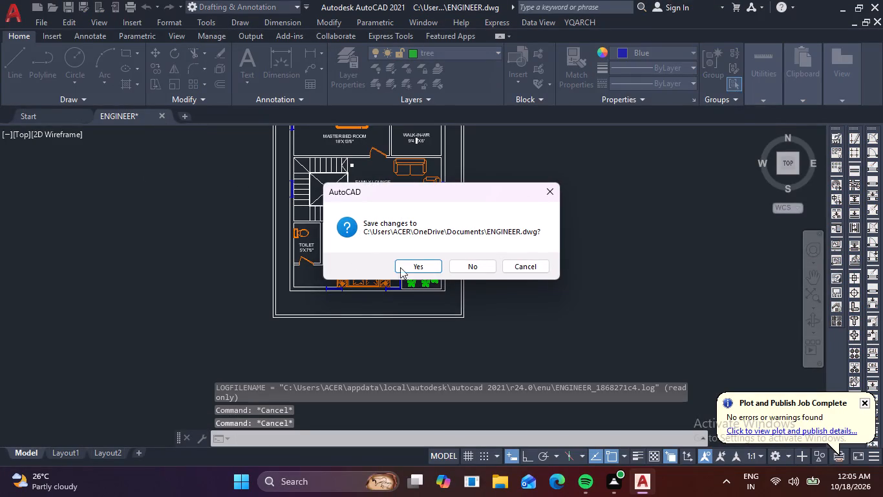
{"action": "left_click", "coordinate": [469, 272]}
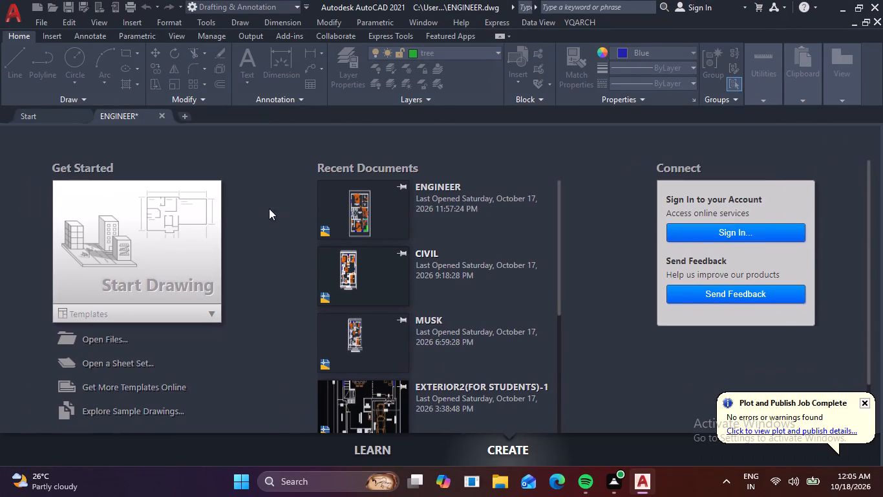
Start a new blank drawing with ortho mode on and the grid off.
{"action": "left_click", "coordinate": [208, 220]}
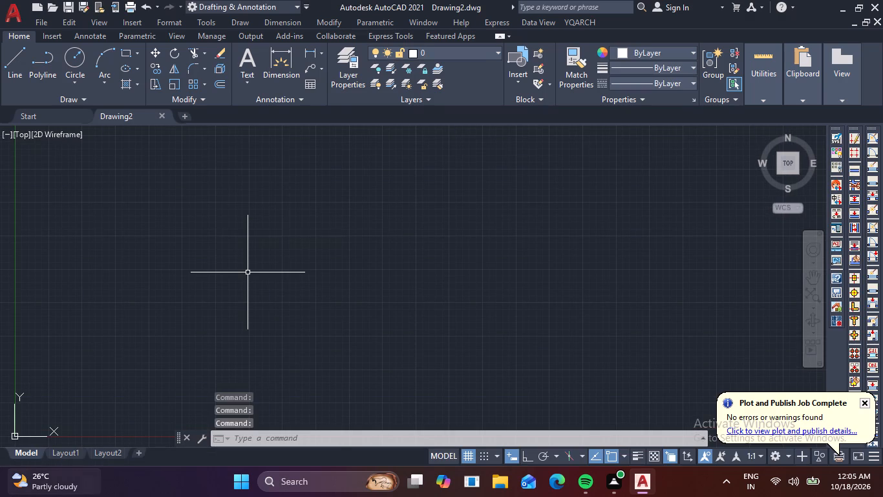
{"action": "key", "text": "F8"}
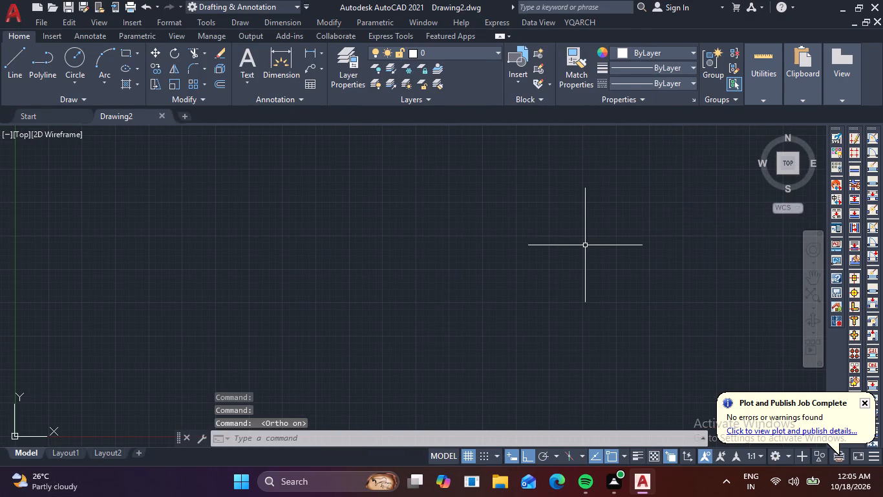
{"action": "key", "text": "F7"}
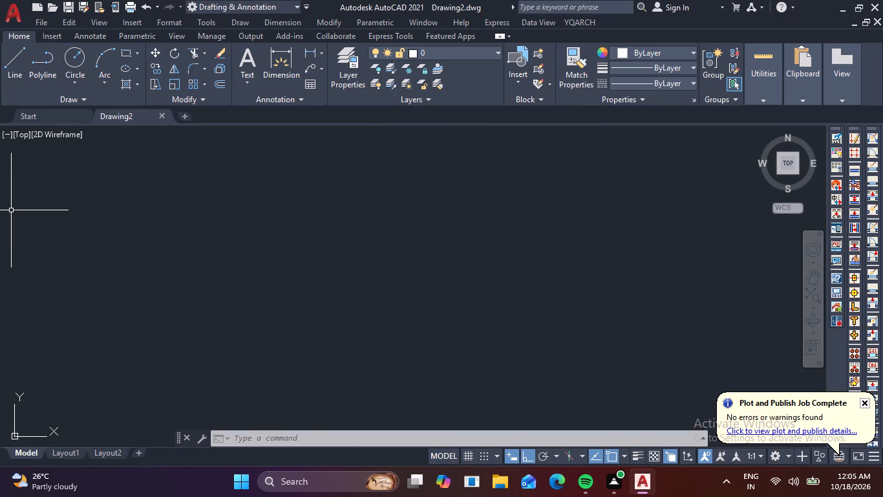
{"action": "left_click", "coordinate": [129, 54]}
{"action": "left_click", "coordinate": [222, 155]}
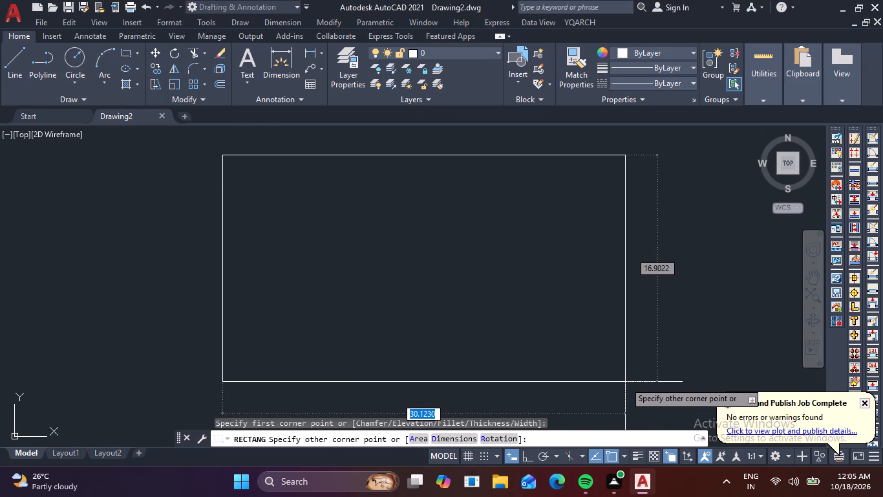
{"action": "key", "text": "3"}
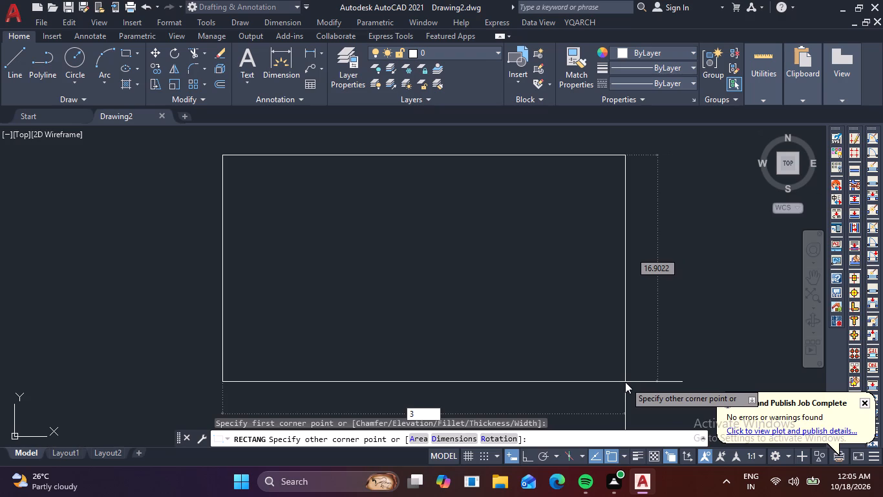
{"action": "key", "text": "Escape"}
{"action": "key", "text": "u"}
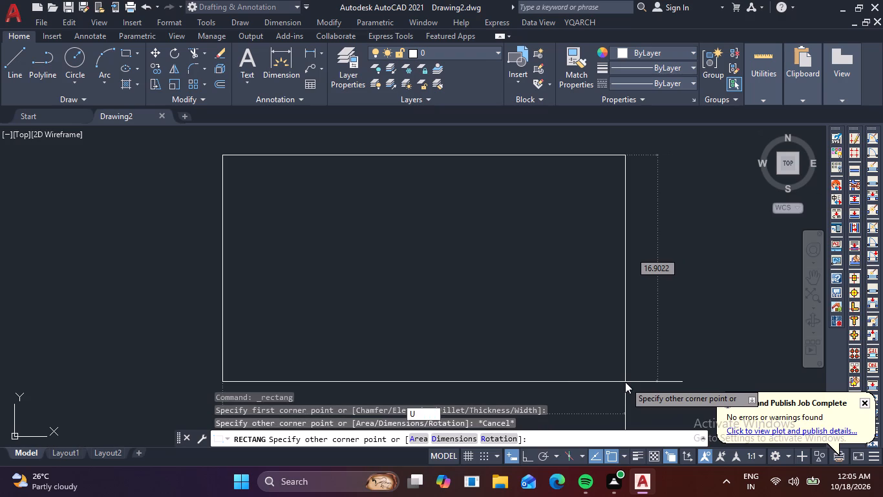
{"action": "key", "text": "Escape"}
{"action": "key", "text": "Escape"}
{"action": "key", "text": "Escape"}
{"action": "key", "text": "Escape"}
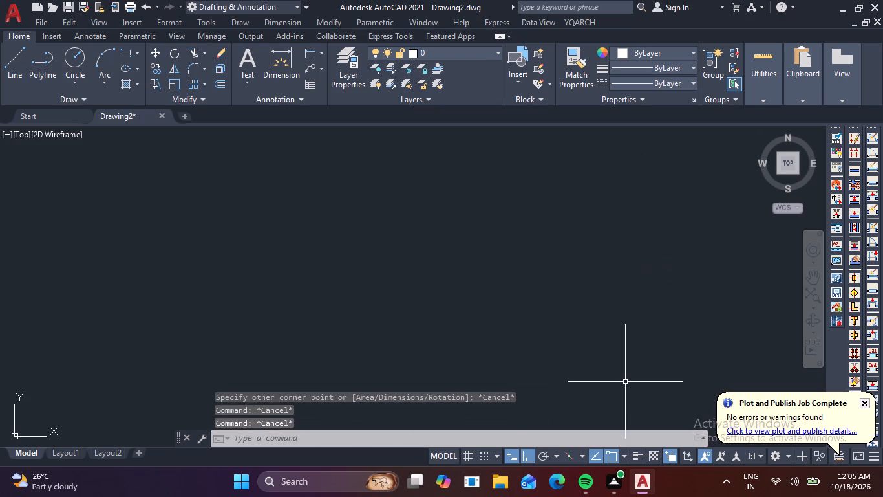
Set the drawing's length units to Architectural with a precision of 0'-0 1/4".
{"action": "type", "text": "UN"}
{"action": "key", "text": "space"}
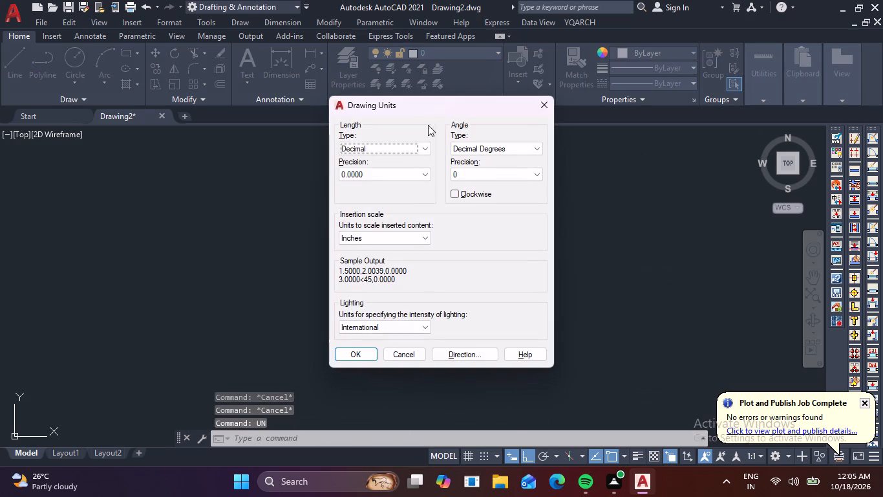
{"action": "left_click", "coordinate": [429, 149]}
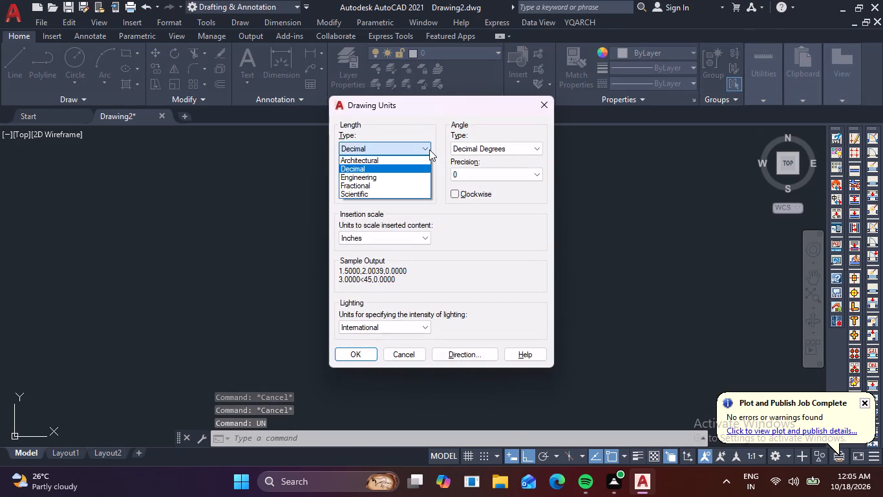
{"action": "left_click", "coordinate": [378, 156]}
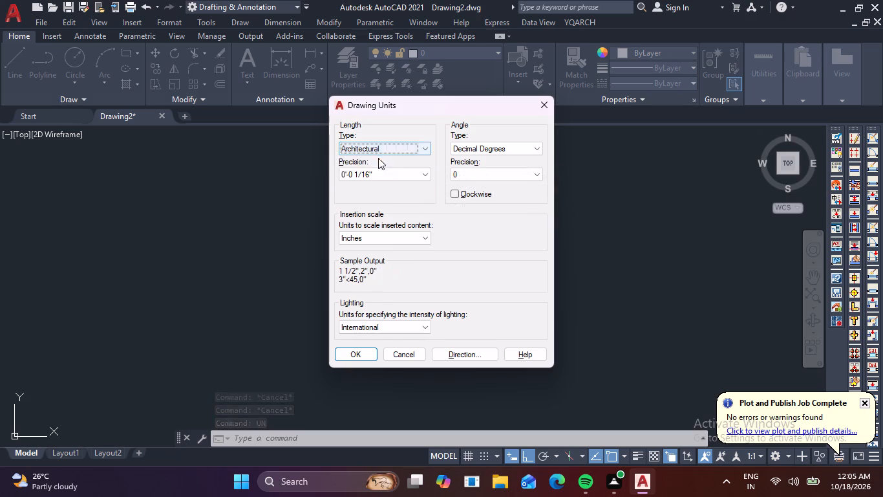
{"action": "left_click", "coordinate": [391, 174]}
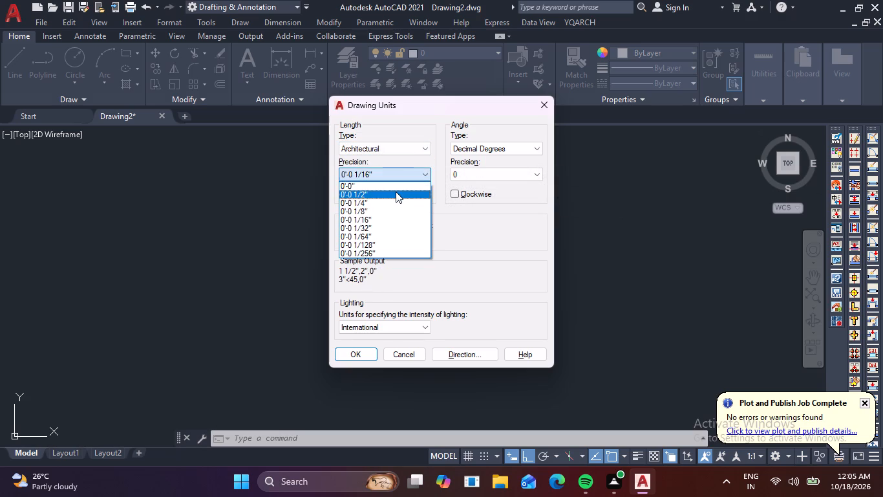
{"action": "left_click", "coordinate": [392, 201]}
{"action": "left_click", "coordinate": [370, 355]}
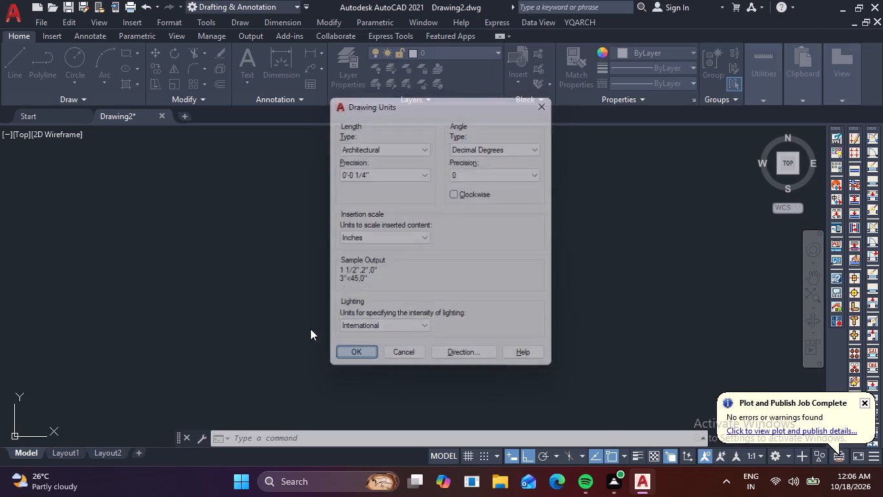
Turn off the UCS icon in the drawing area.
{"action": "left_click", "coordinate": [178, 36]}
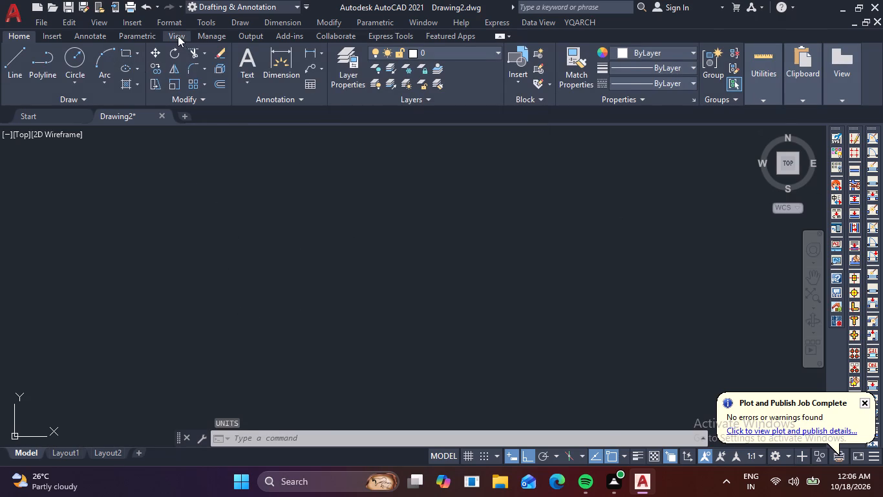
{"action": "left_click_drag", "start_coordinate": [21, 78], "coordinate": [19, 71]}
{"action": "left_click", "coordinate": [34, 40]}
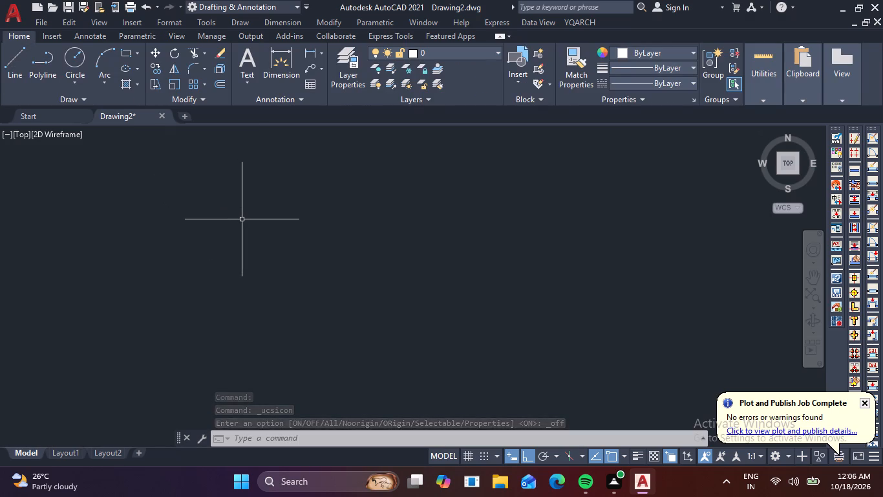
Draw a rectangle 3' wide and 7' high in the empty drawing.
{"action": "type", "text": "REC"}
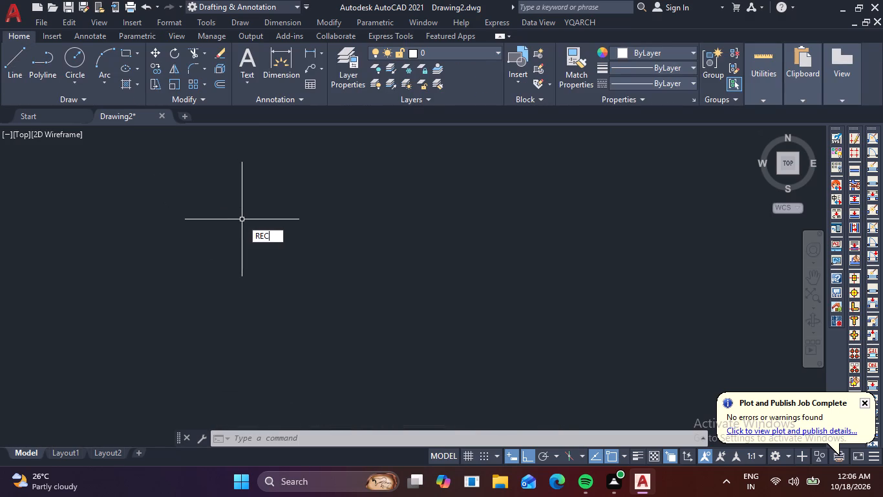
{"action": "key", "text": "space"}
{"action": "left_click", "coordinate": [224, 155]}
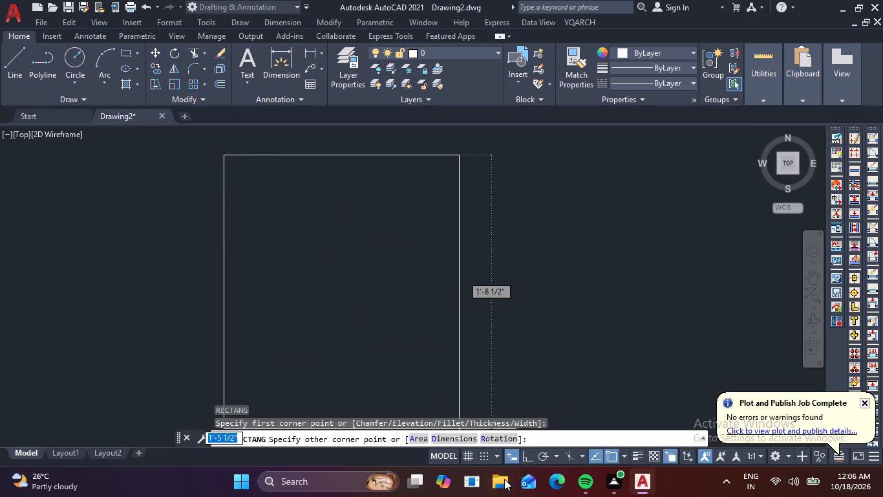
{"action": "key", "text": "3"}
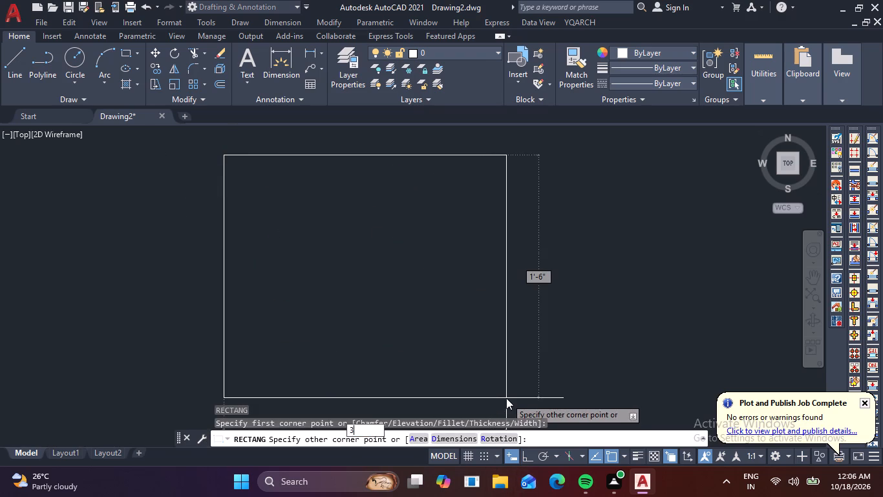
{"action": "key", "text": "apostrophe"}
{"action": "key", "text": "Tab"}
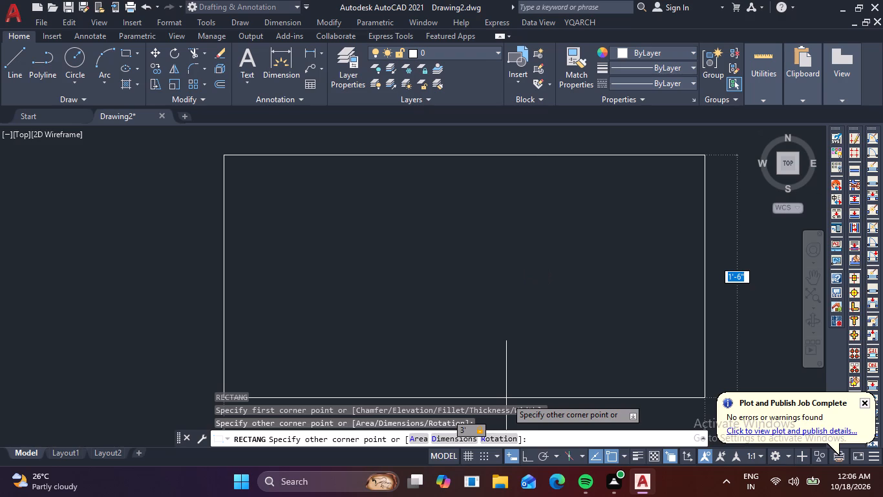
{"action": "key", "text": "7"}
{"action": "key", "text": "apostrophe"}
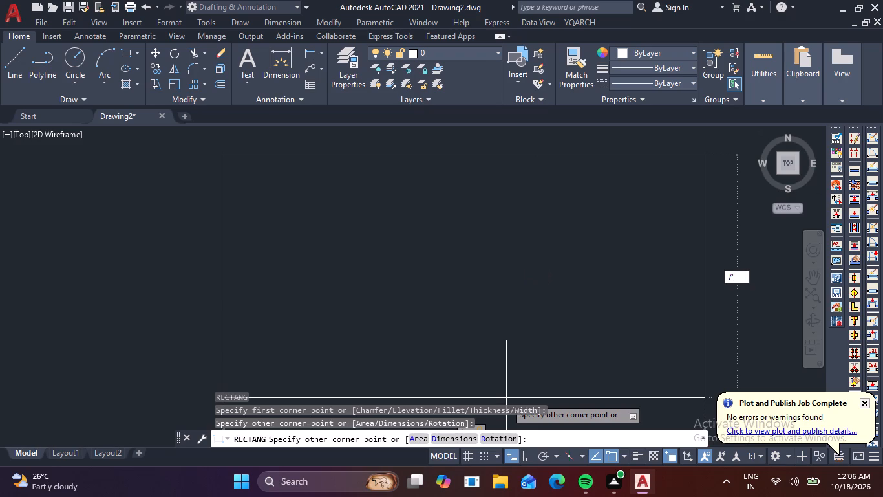
{"action": "key", "text": "Return"}
Offset the 3' by 7' rectangle inward by 2-1/2" to form an inner frame.
{"action": "scroll", "coordinate": [668, 241], "scroll_direction": "down", "scroll_amount": 3}
{"action": "middle_click_drag", "start_coordinate": [615, 288], "coordinate": [618, 285]}
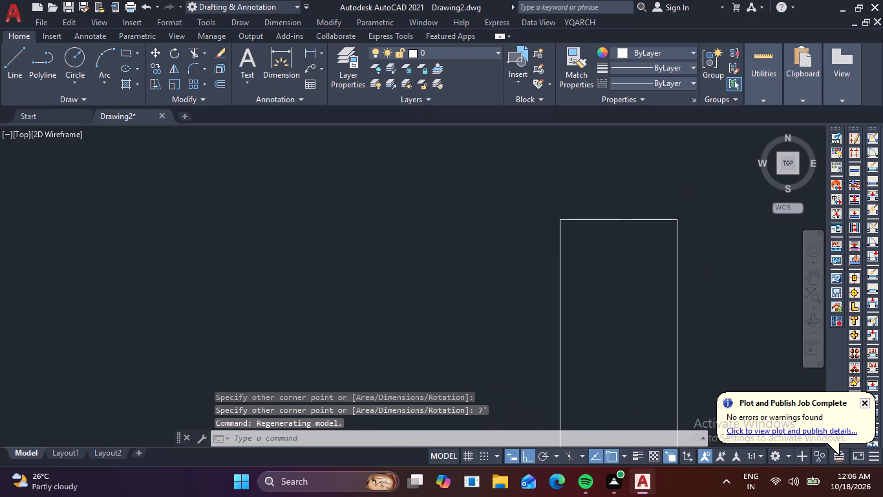
{"action": "middle_click_drag", "start_coordinate": [618, 285], "coordinate": [522, 199]}
{"action": "scroll", "coordinate": [524, 204], "scroll_direction": "down", "scroll_amount": 1}
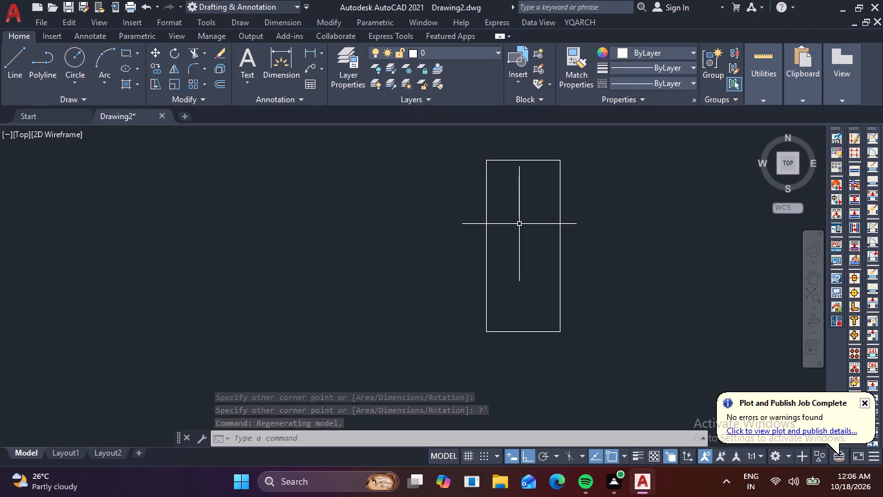
{"action": "key", "text": "o"}
{"action": "key", "text": "Return"}
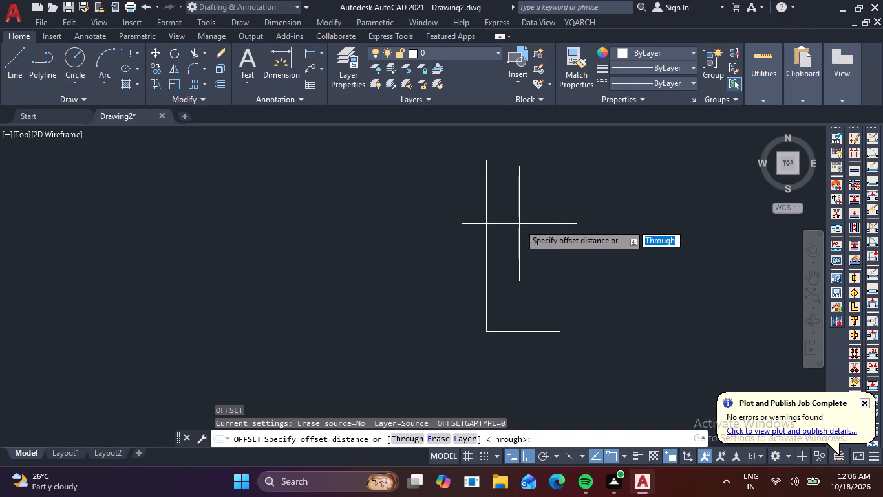
{"action": "key", "text": "2"}
{"action": "type", "text": "-1"}
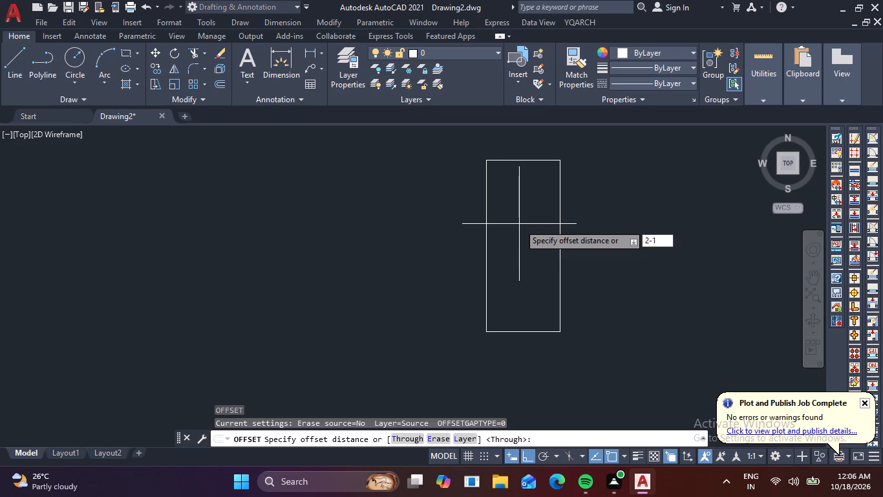
{"action": "type", "text": "/2"}
{"action": "key", "text": "Return"}
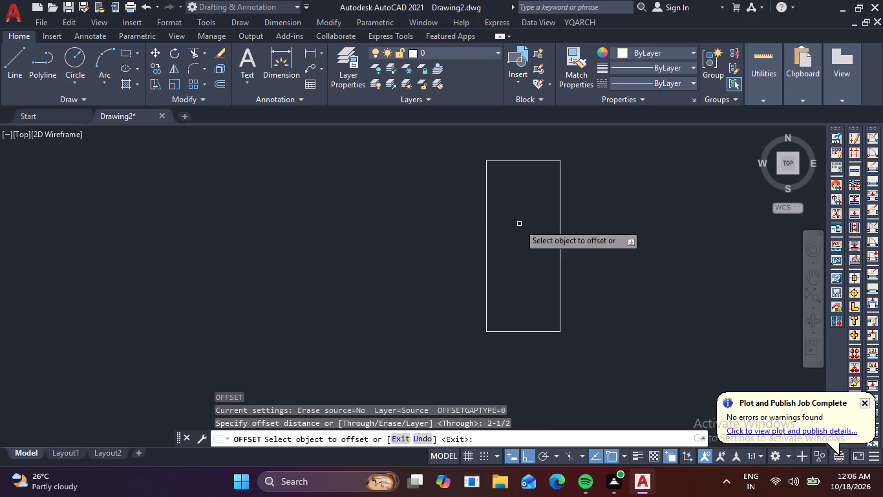
{"action": "left_click", "coordinate": [525, 160]}
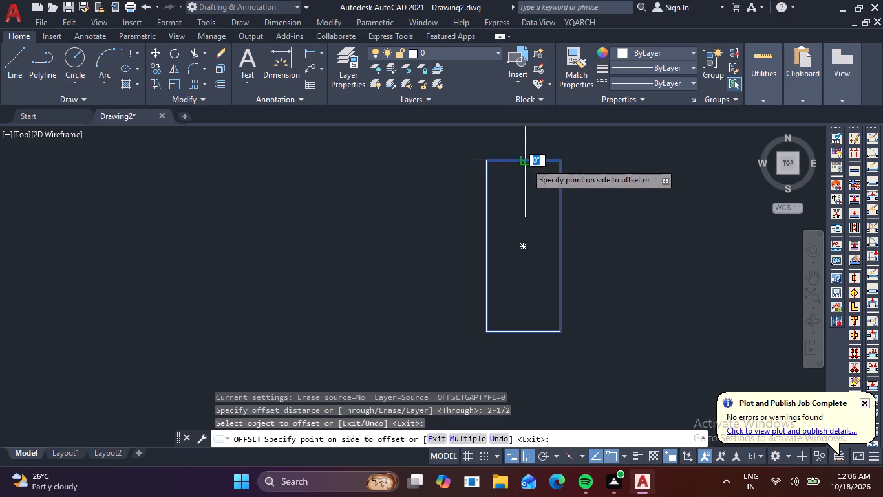
{"action": "left_click", "coordinate": [509, 221]}
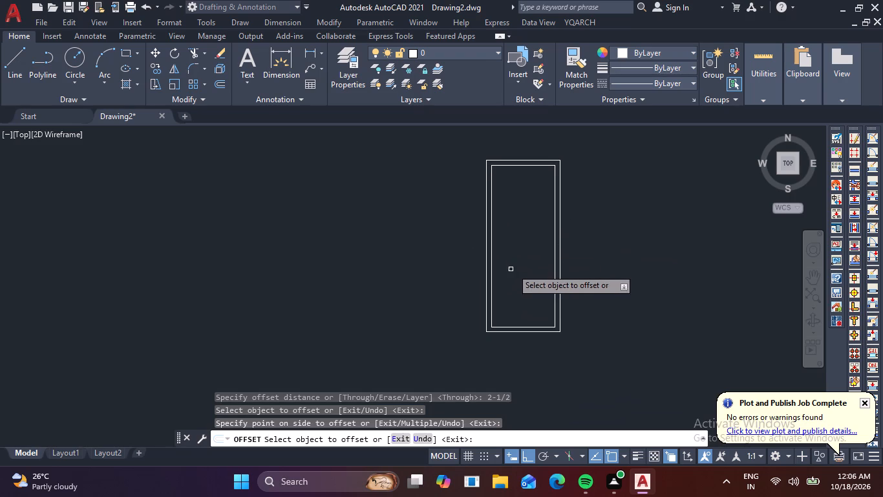
{"action": "key", "text": "Escape"}
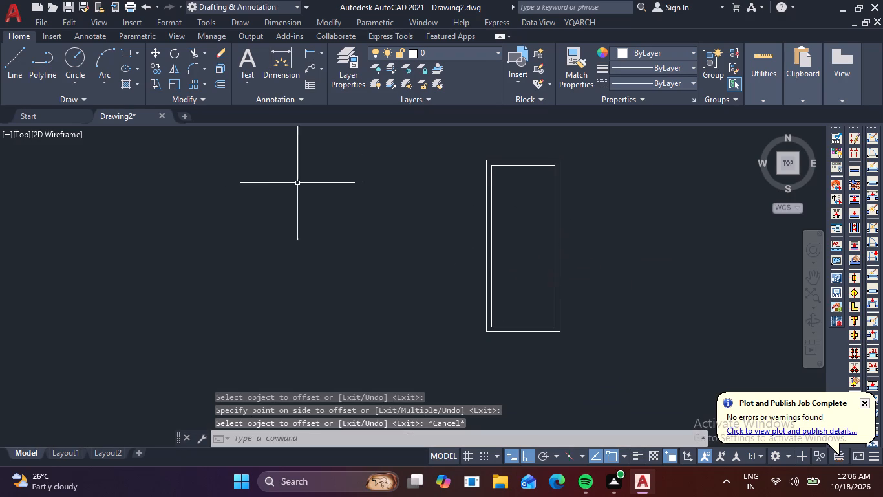
Draw a separate rectangle 1'11" wide and 3' high in the empty space beside the framed panel.
{"action": "left_click", "coordinate": [123, 56]}
{"action": "left_click", "coordinate": [197, 164]}
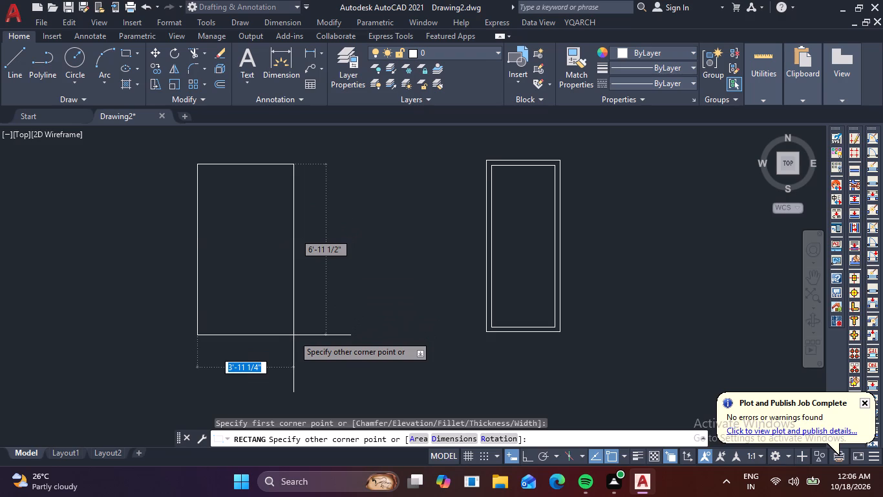
{"action": "key", "text": "1"}
{"action": "key", "text": "apostrophe"}
{"action": "type", "text": "11"}
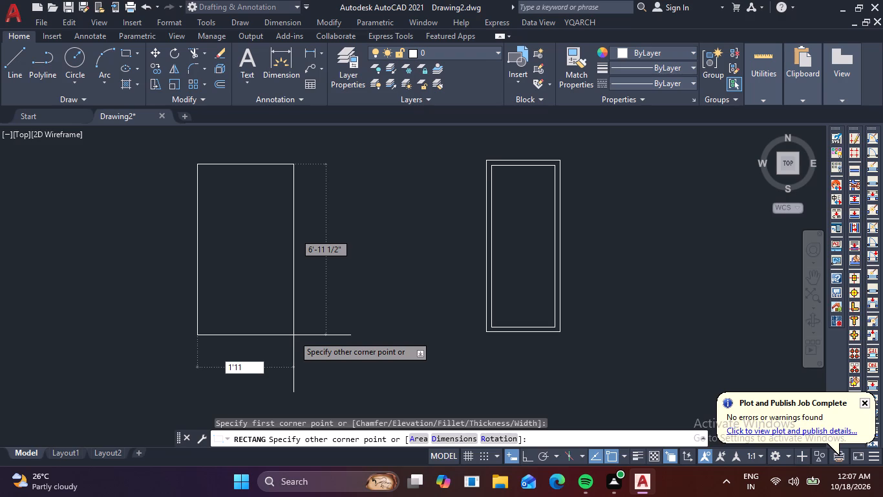
{"action": "key", "text": "shift+quotedbl"}
{"action": "key", "text": "Tab"}
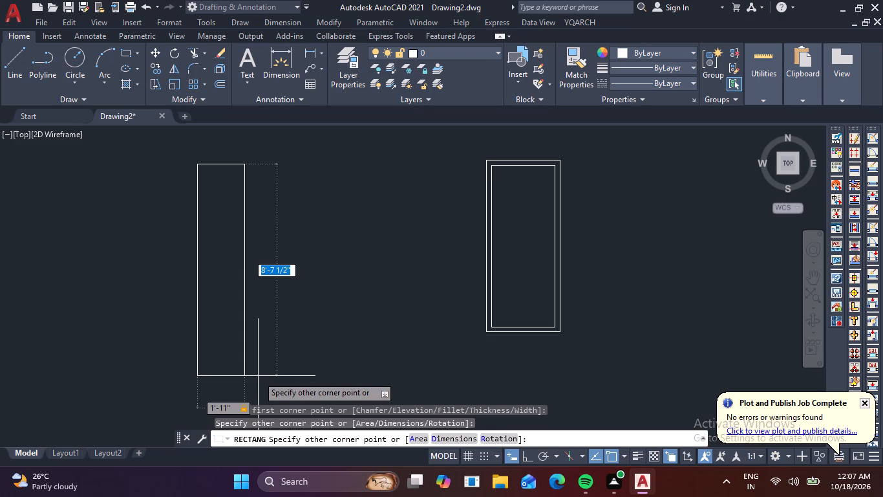
{"action": "key", "text": "3"}
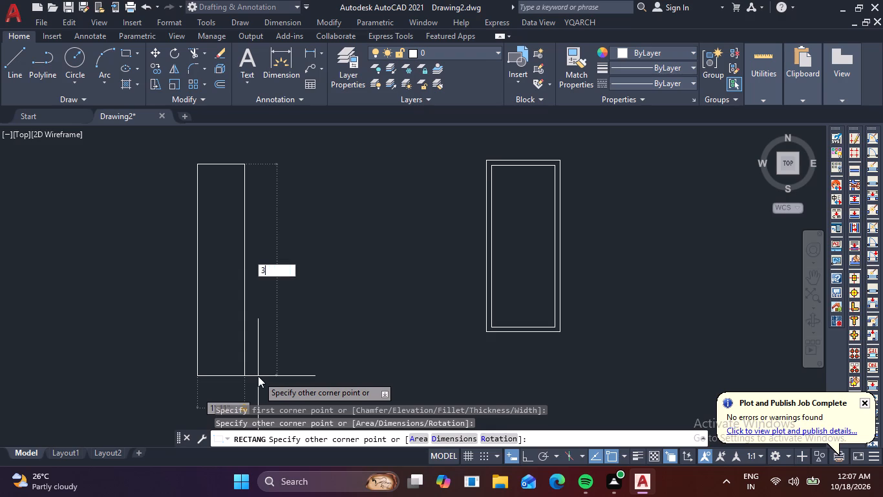
{"action": "key", "text": "apostrophe"}
{"action": "key", "text": "Return"}
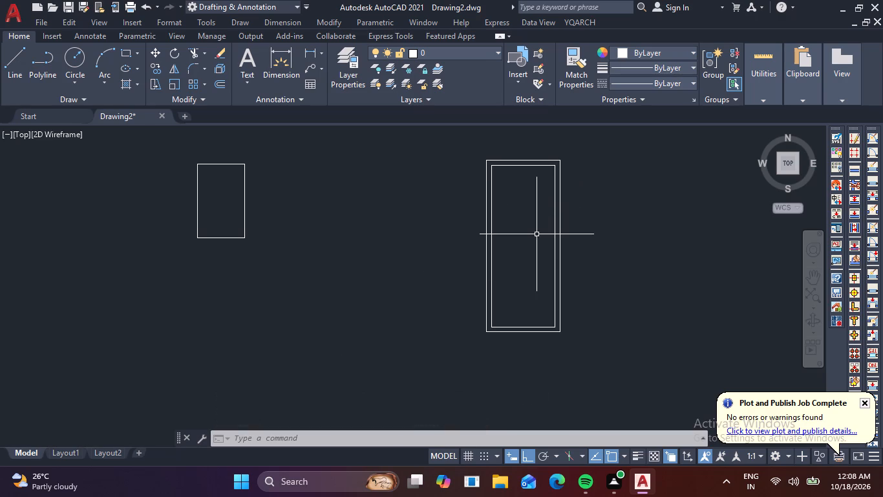
Draw guide lines from the inner frame's upper-left corner, 4" along its top edge and 4" straight down.
{"action": "key", "text": "l"}
{"action": "key", "text": "space"}
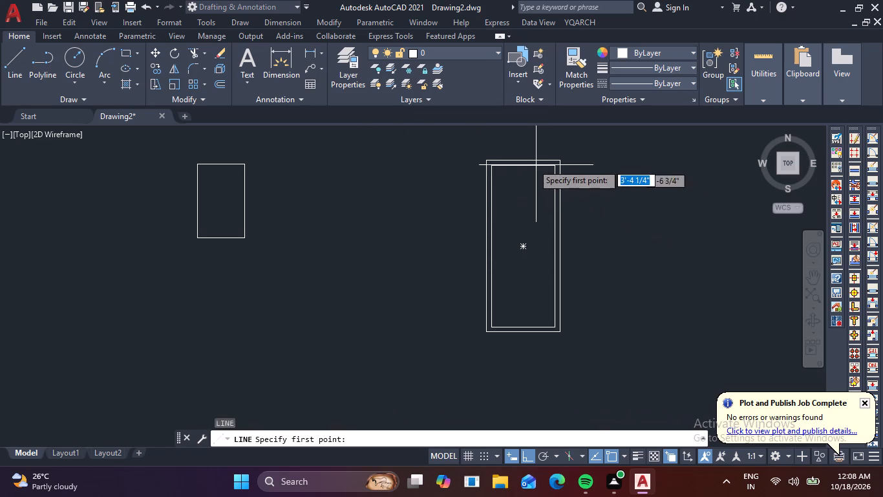
{"action": "scroll", "coordinate": [530, 164], "scroll_direction": "up", "scroll_amount": 2}
{"action": "left_click", "coordinate": [427, 171]}
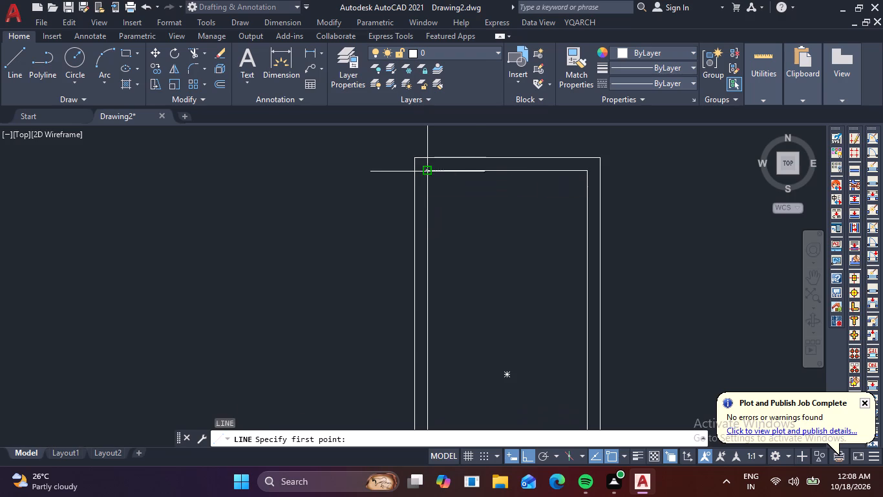
{"action": "key", "text": "4"}
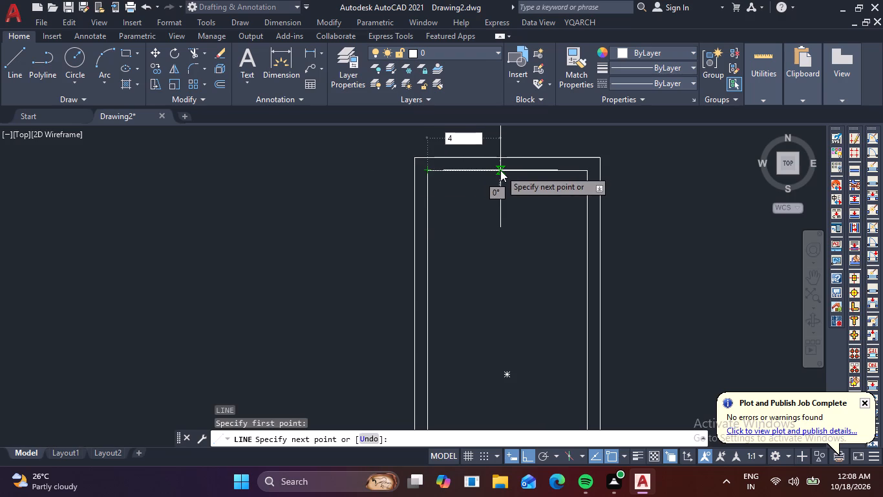
{"action": "key", "text": "shift+quotedbl"}
{"action": "key", "text": "Return"}
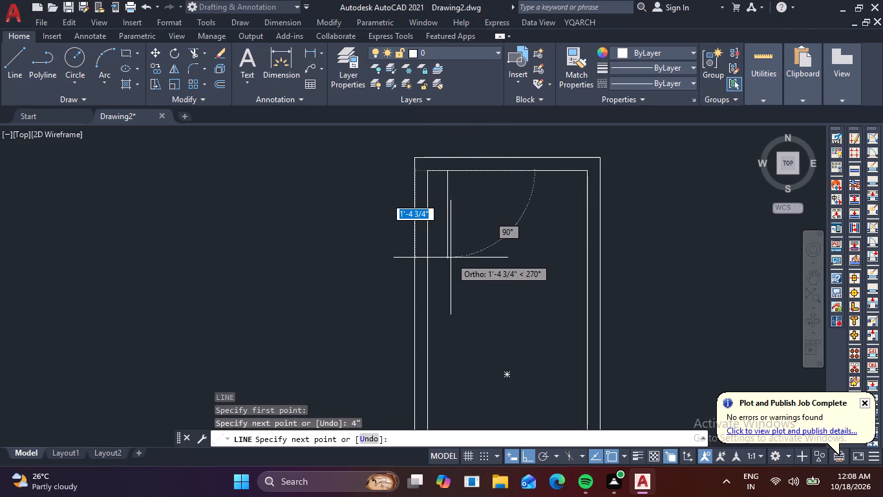
{"action": "type", "text": "4\""}
{"action": "key", "text": "Return"}
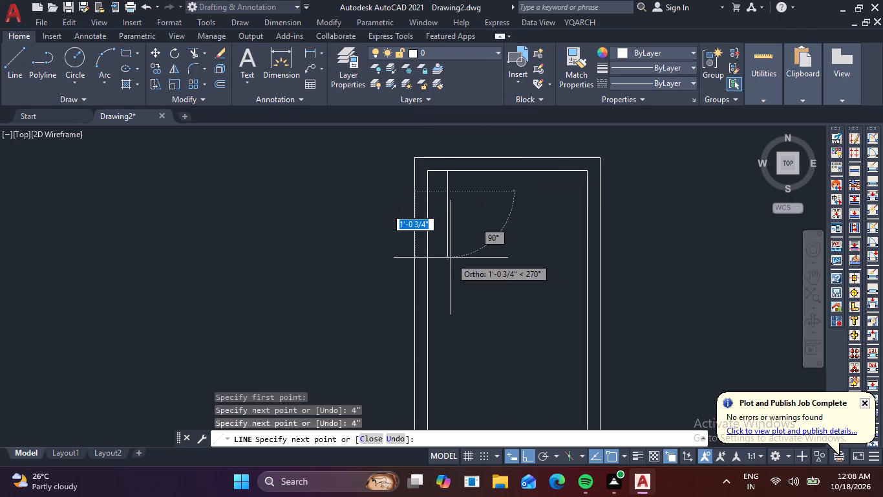
{"action": "key", "text": "Escape"}
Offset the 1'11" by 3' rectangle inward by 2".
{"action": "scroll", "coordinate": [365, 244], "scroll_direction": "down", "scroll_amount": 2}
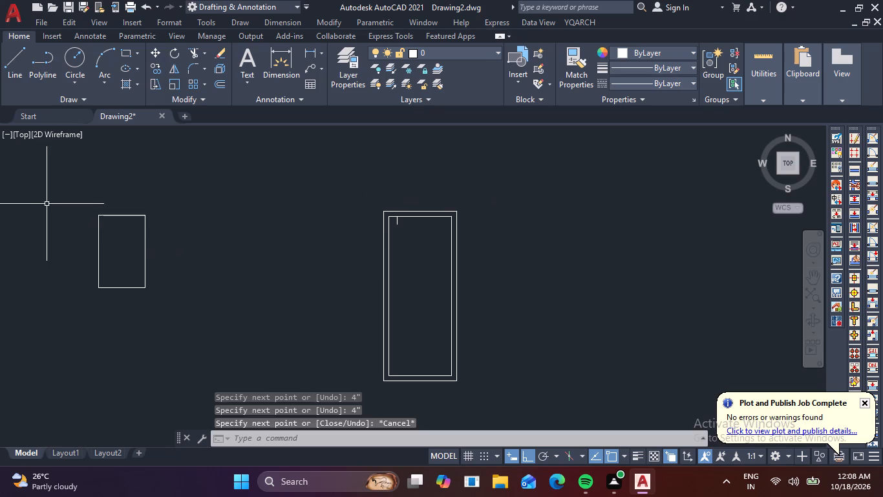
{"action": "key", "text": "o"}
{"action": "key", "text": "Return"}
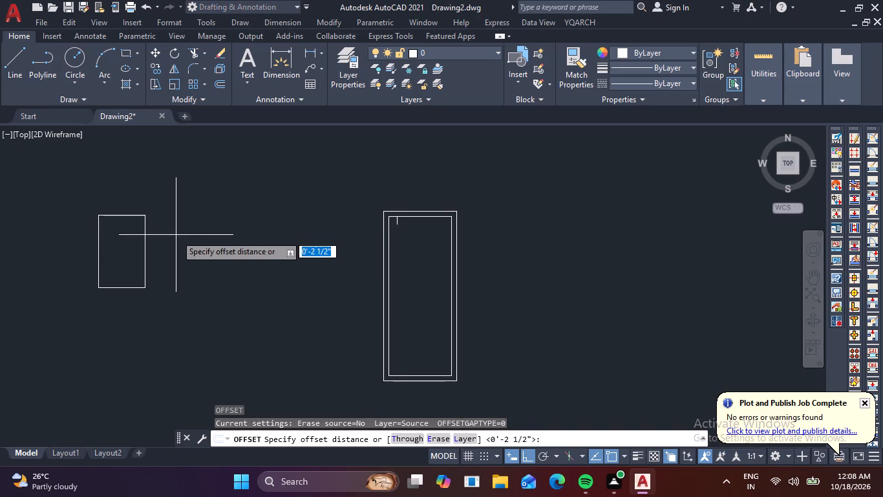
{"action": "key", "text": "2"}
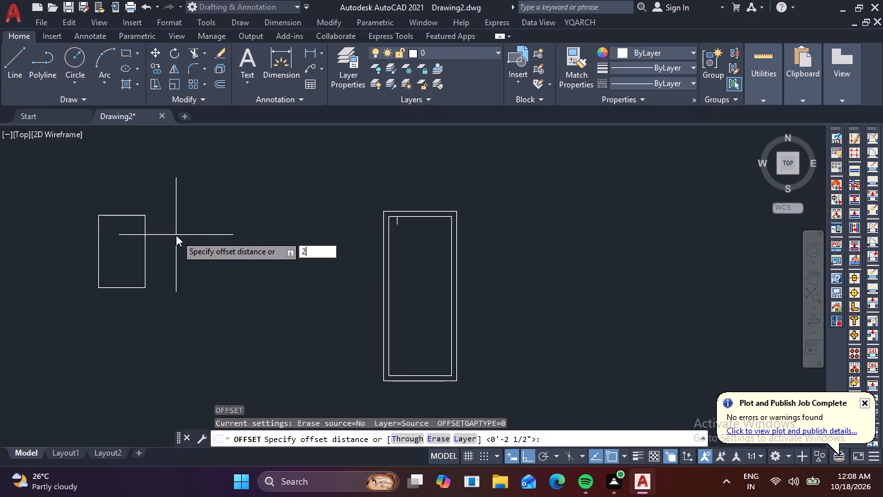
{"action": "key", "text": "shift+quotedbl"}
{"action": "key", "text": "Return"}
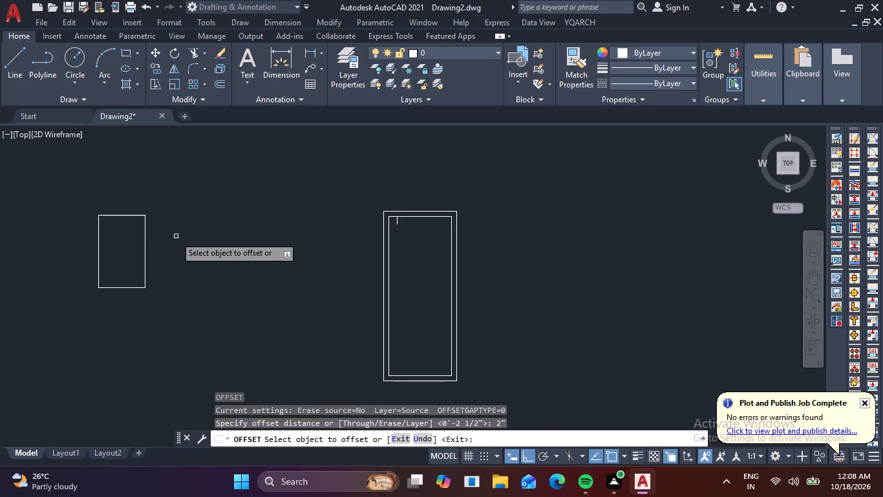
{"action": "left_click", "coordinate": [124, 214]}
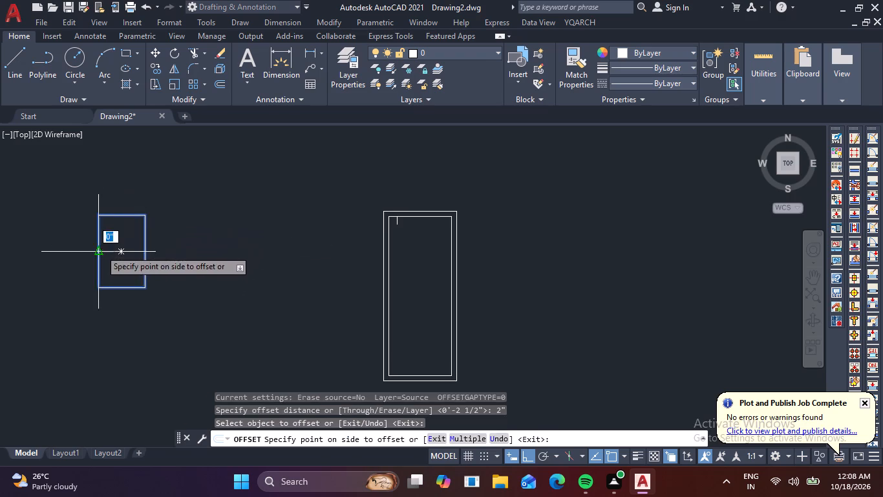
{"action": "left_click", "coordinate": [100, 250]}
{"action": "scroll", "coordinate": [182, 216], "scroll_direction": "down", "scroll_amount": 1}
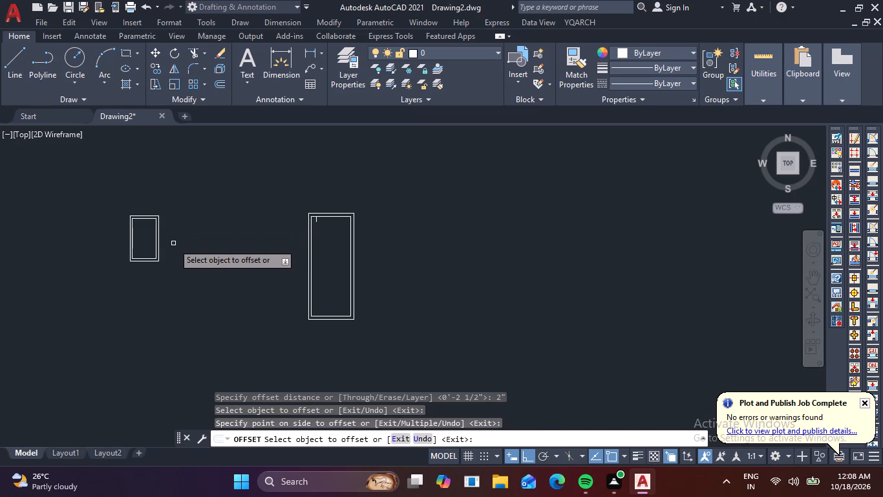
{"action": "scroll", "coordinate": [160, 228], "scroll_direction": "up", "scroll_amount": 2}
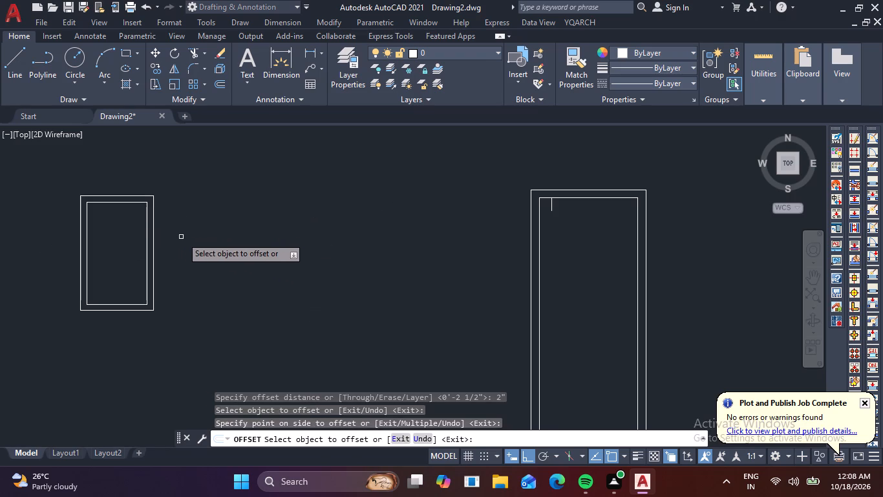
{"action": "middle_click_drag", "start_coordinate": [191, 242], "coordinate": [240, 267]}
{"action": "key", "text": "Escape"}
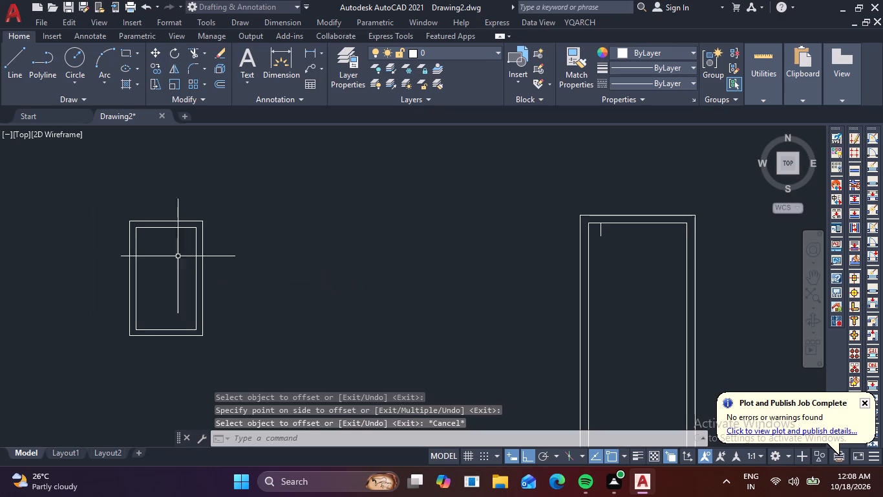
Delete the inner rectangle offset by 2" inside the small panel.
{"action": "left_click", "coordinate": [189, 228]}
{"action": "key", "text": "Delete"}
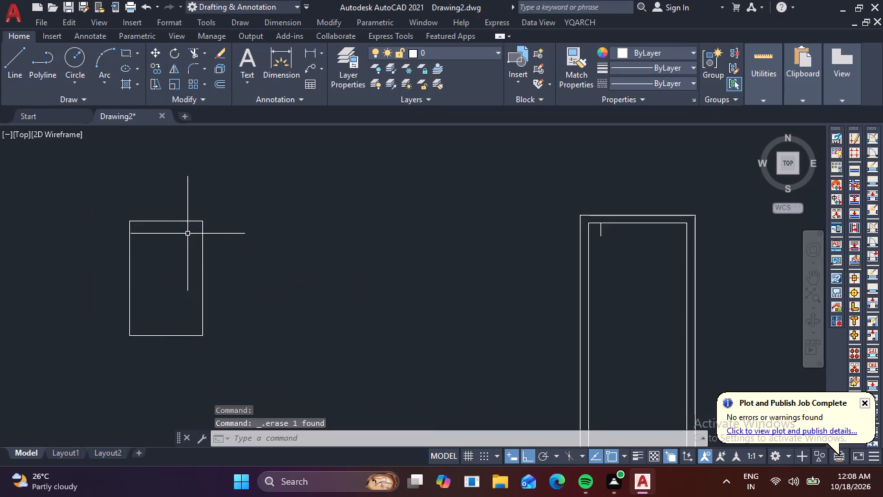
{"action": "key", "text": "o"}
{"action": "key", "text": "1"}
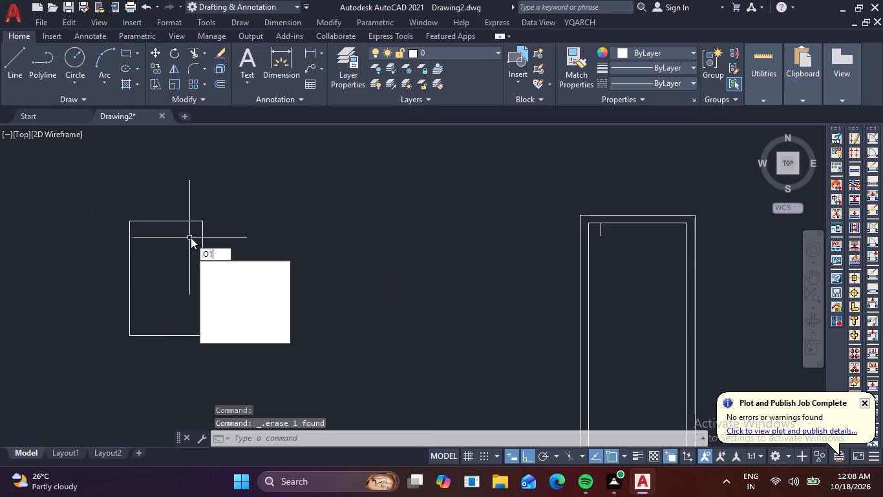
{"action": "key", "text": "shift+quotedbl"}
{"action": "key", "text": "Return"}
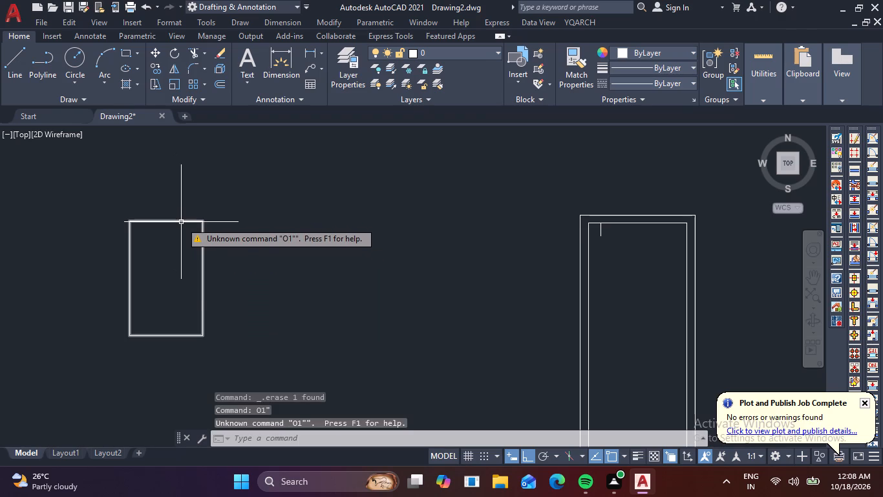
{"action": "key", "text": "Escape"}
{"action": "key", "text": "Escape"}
Offset the 1'11" by 3' rectangle inward by 1".
{"action": "key", "text": "o"}
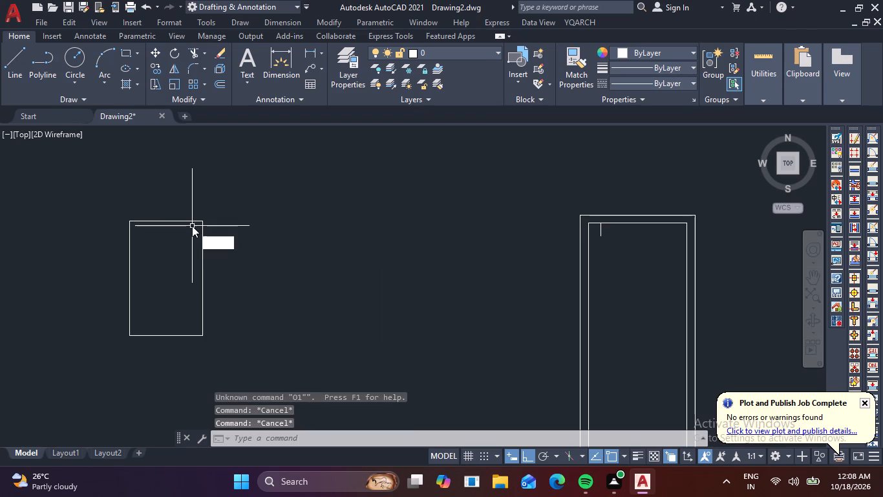
{"action": "key", "text": "Return"}
{"action": "key", "text": "1"}
{"action": "key", "text": "shift+quotedbl"}
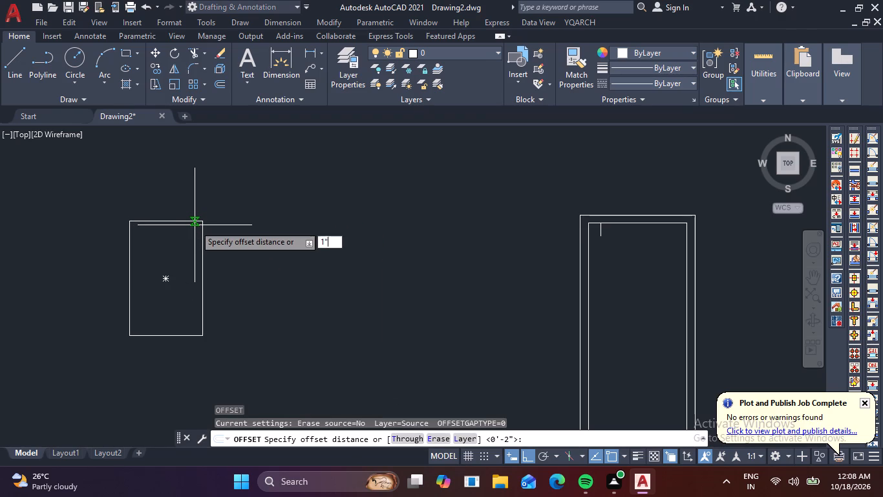
{"action": "key", "text": "Return"}
{"action": "left_click", "coordinate": [184, 221]}
{"action": "left_click", "coordinate": [174, 258]}
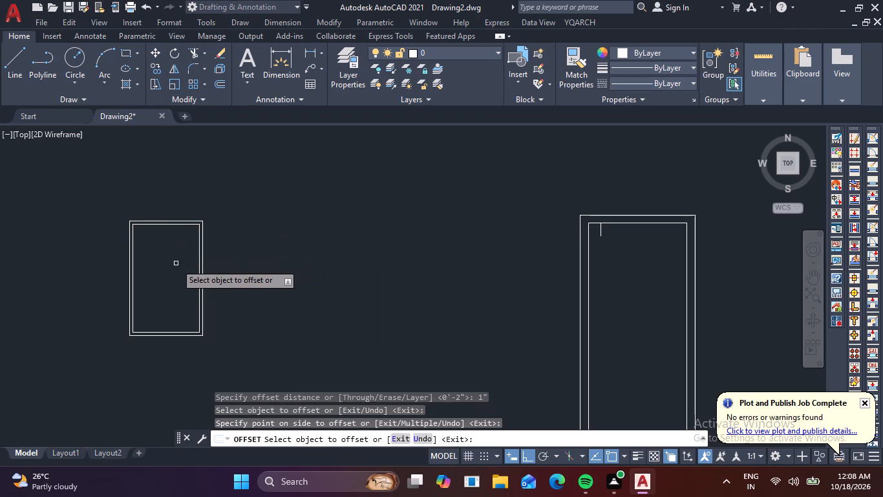
{"action": "key", "text": "Escape"}
Move both small panel rectangles with Ortho off, placing their outer upper-left corner at the lower end of the 4" vertical guide line.
{"action": "left_click", "coordinate": [96, 207]}
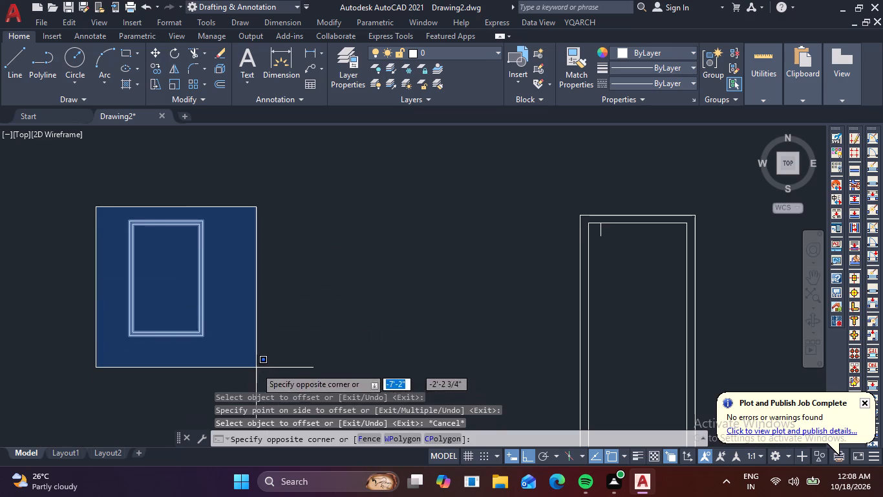
{"action": "left_click", "coordinate": [251, 361]}
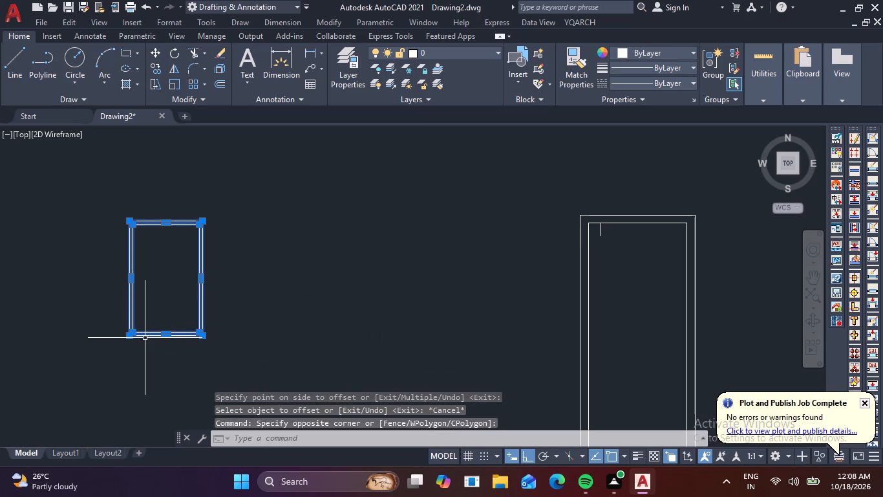
{"action": "key", "text": "m"}
{"action": "key", "text": "space"}
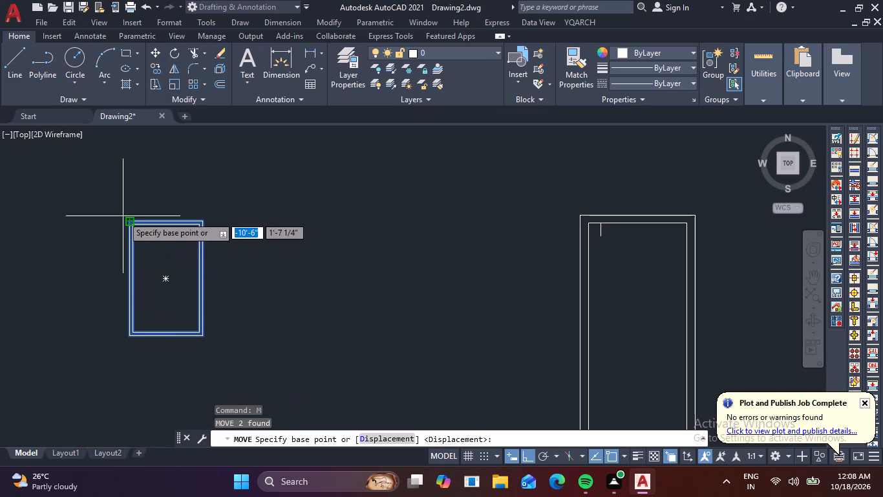
{"action": "left_click", "coordinate": [129, 219]}
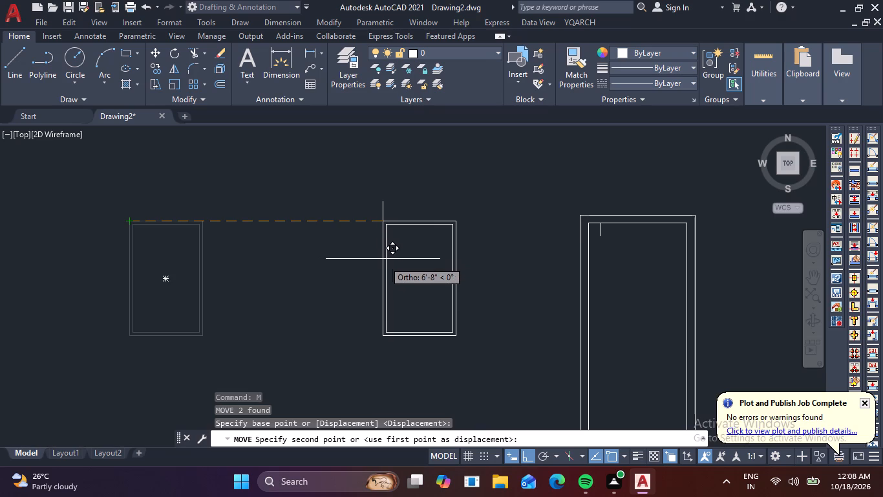
{"action": "key", "text": "F8"}
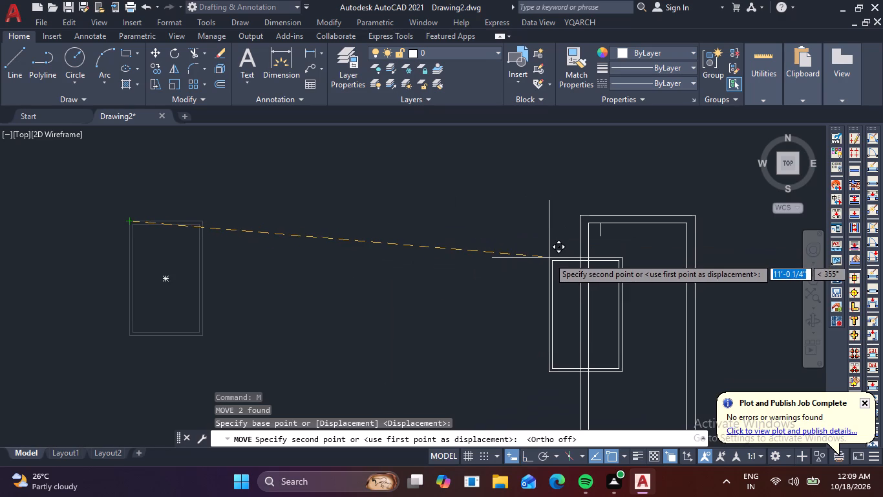
{"action": "scroll", "coordinate": [602, 236], "scroll_direction": "up", "scroll_amount": 3}
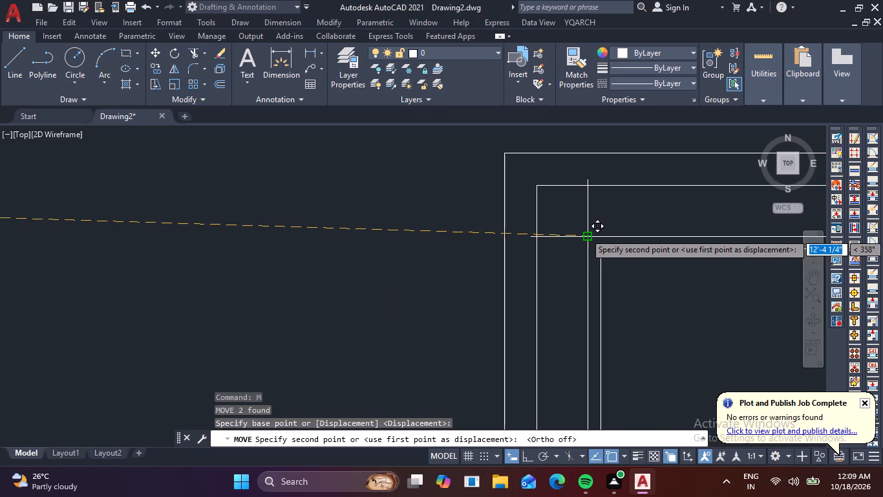
{"action": "left_click", "coordinate": [585, 231]}
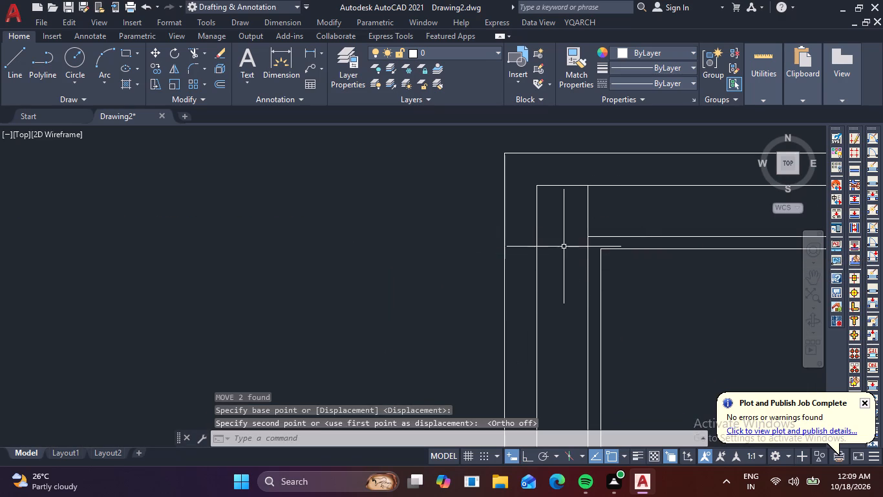
{"action": "key", "text": "Escape"}
Delete the two 4" guide lines at the inner frame's upper-left corner.
{"action": "left_click", "coordinate": [593, 216]}
{"action": "left_click", "coordinate": [574, 207]}
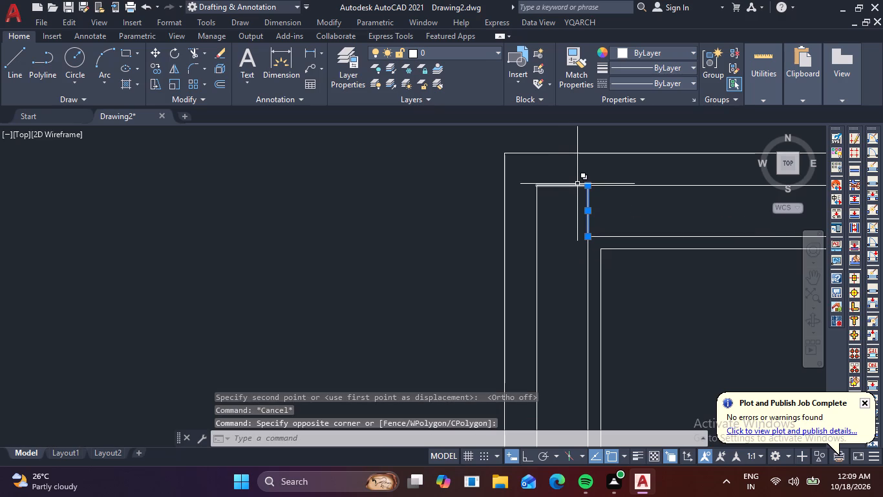
{"action": "left_click", "coordinate": [577, 184]}
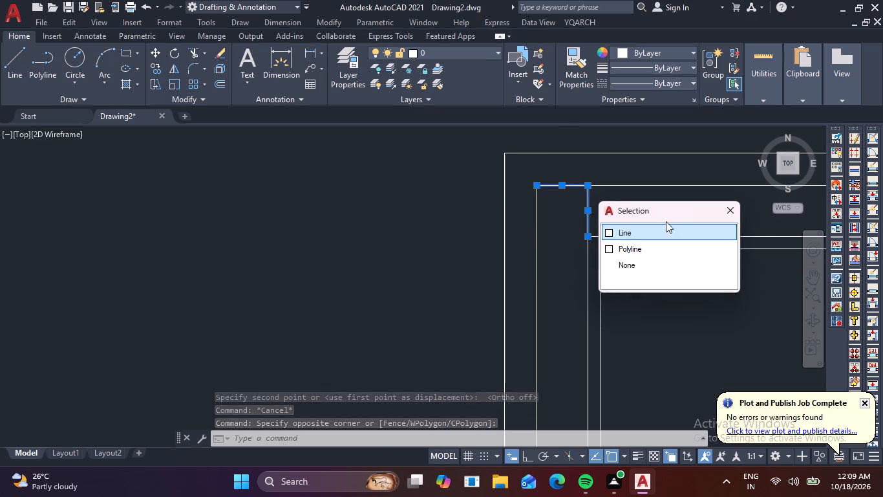
{"action": "left_click", "coordinate": [633, 230]}
{"action": "key", "text": "Delete"}
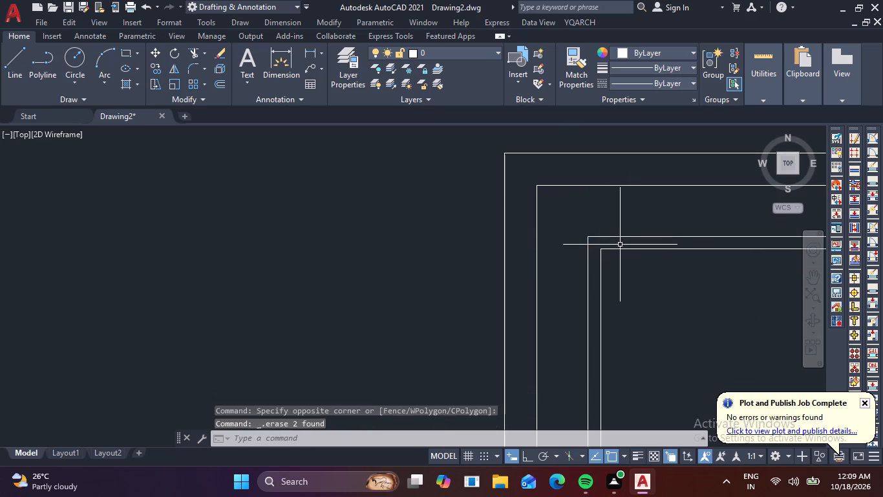
{"action": "scroll", "coordinate": [618, 245], "scroll_direction": "down", "scroll_amount": 2}
{"action": "middle_click_drag", "start_coordinate": [658, 278], "coordinate": [538, 224]}
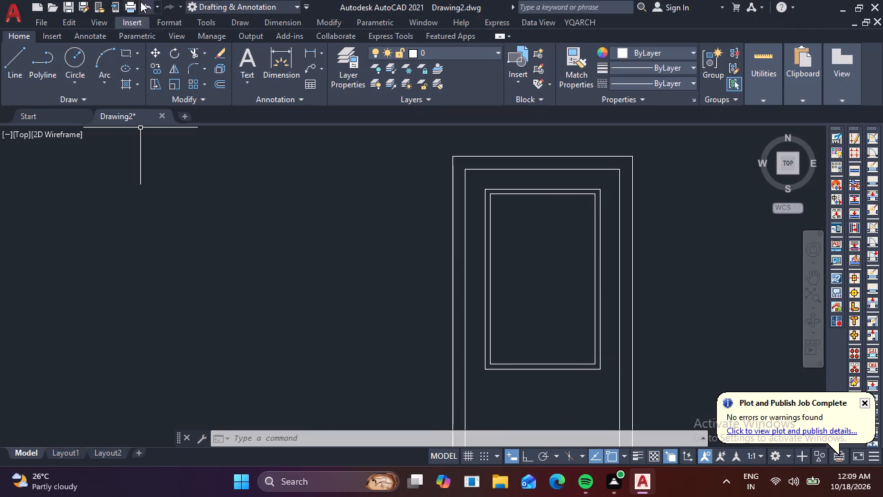
Draw a rectangle 1'11" wide by 2'4" high in the empty space beside the door elevation.
{"action": "left_click", "coordinate": [125, 54]}
{"action": "left_click", "coordinate": [106, 184]}
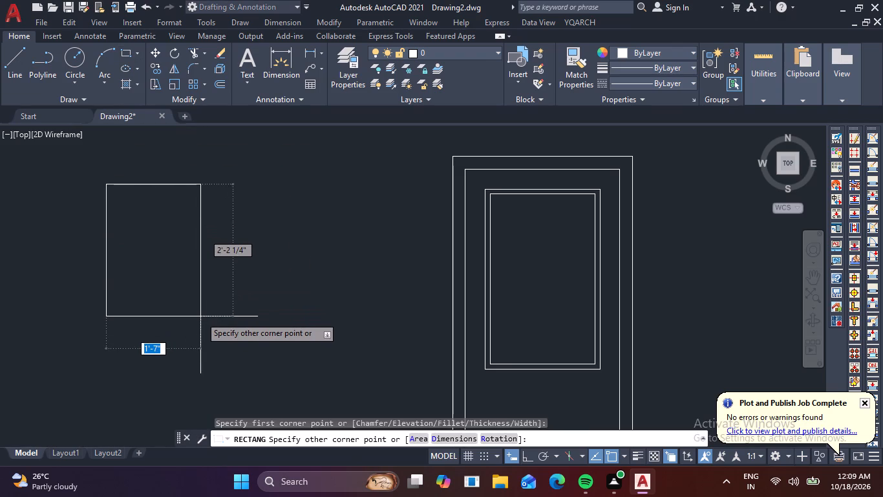
{"action": "key", "text": "2"}
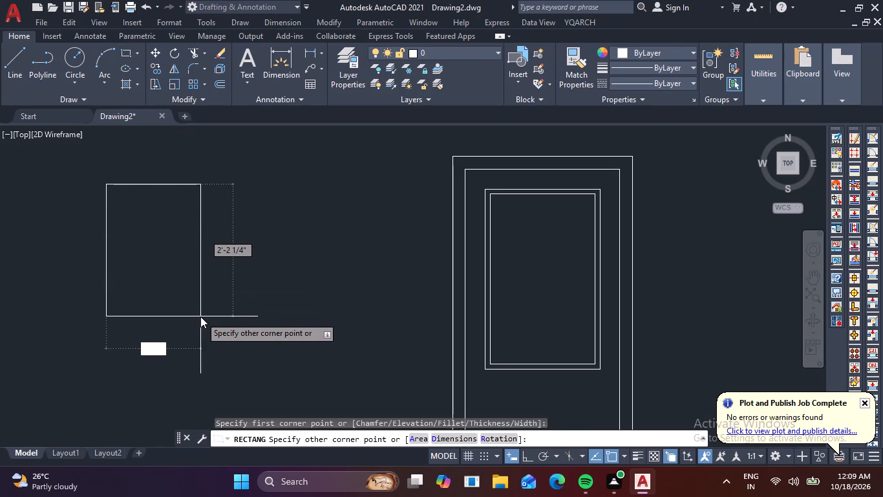
{"action": "type", "text": "'4"}
{"action": "key", "text": "shift+quotedbl"}
{"action": "key", "text": "BackSpace"}
{"action": "key", "text": "BackSpace"}
{"action": "key", "text": "BackSpace"}
{"action": "key", "text": "BackSpace"}
{"action": "key", "text": "1"}
{"action": "key", "text": "apostrophe"}
{"action": "type", "text": "11"}
{"action": "key", "text": "shift+quotedbl"}
{"action": "key", "text": "Tab"}
{"action": "key", "text": "2"}
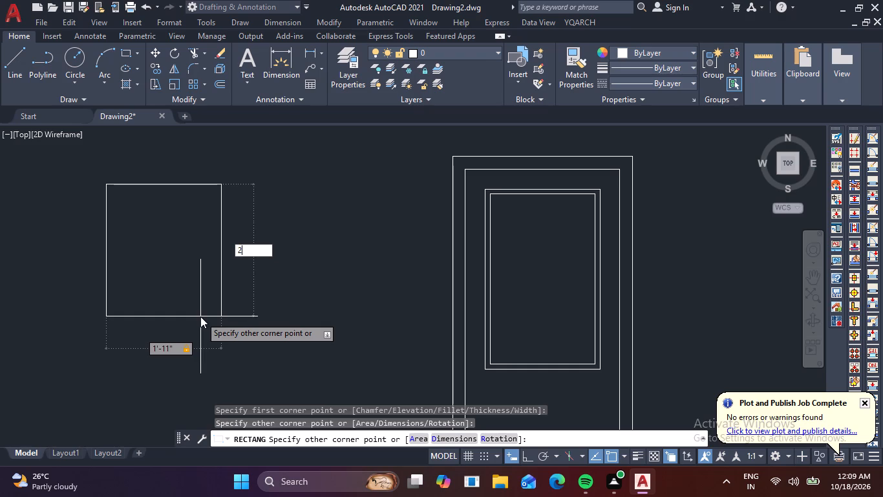
{"action": "key", "text": "apostrophe"}
{"action": "key", "text": "4"}
{"action": "key", "text": "shift+quotedbl"}
{"action": "key", "text": "Return"}
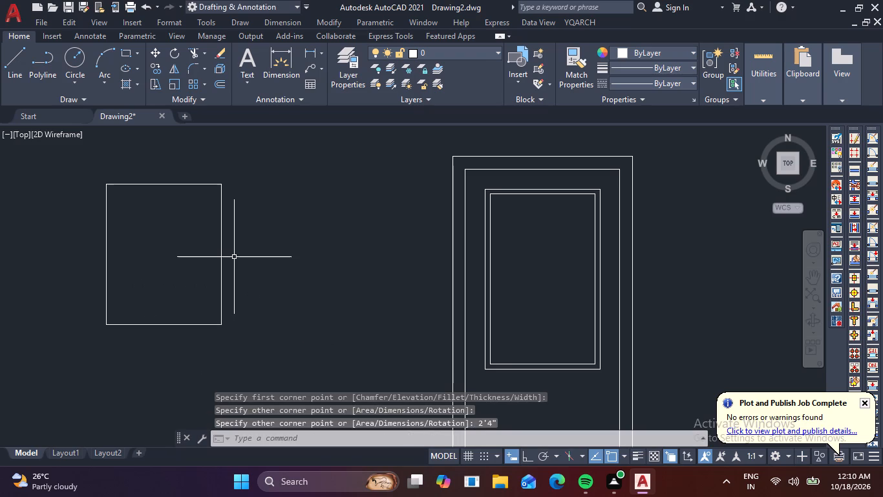
Start an Offset for the new 1'11" by 2'4" rectangle.
{"action": "key", "text": "o"}
{"action": "key", "text": "Return"}
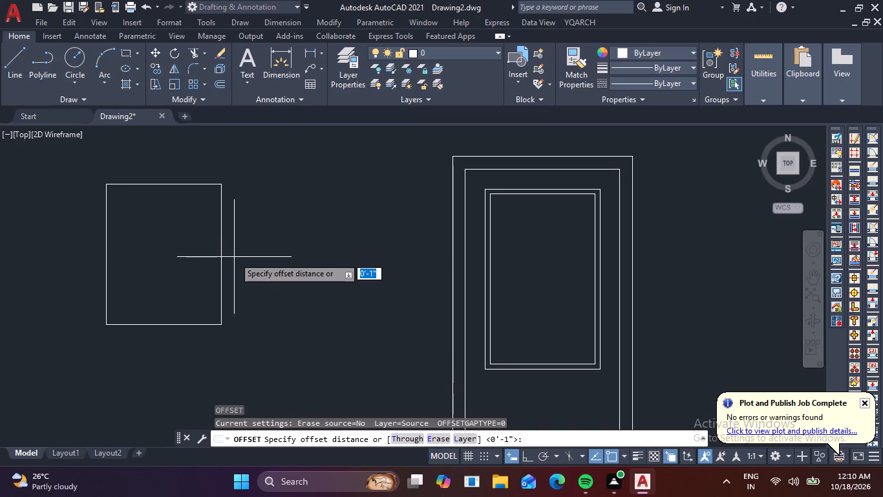
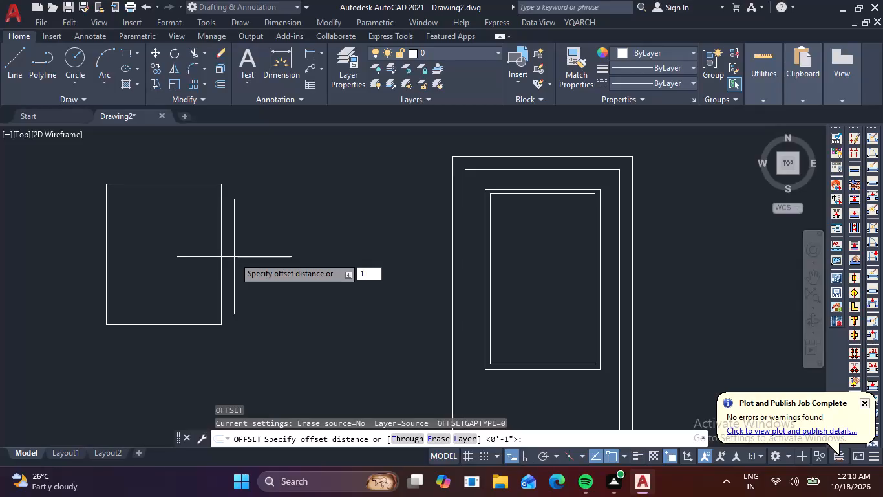
Offset the 1'11" by 2'4" rectangle 1" to the inside.
{"action": "key", "text": "BackSpace"}
{"action": "key", "text": "shift+quotedbl"}
{"action": "key", "text": "Return"}
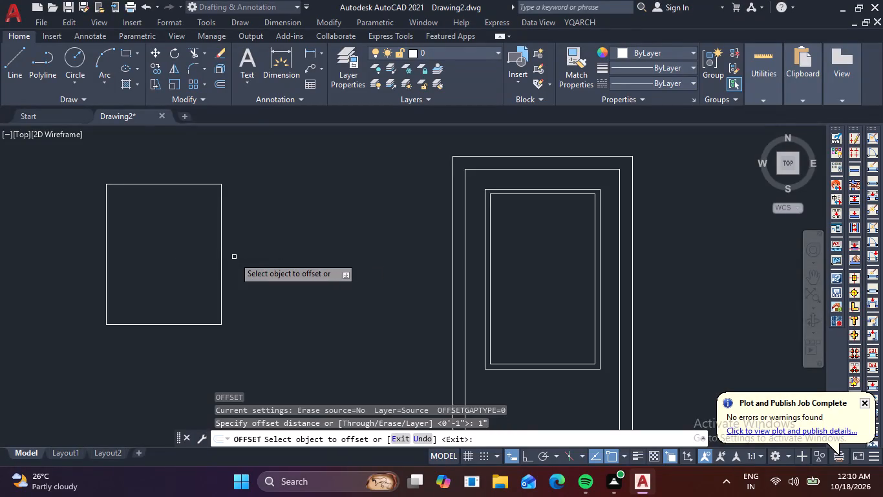
{"action": "left_click", "coordinate": [202, 183]}
{"action": "left_click", "coordinate": [155, 272]}
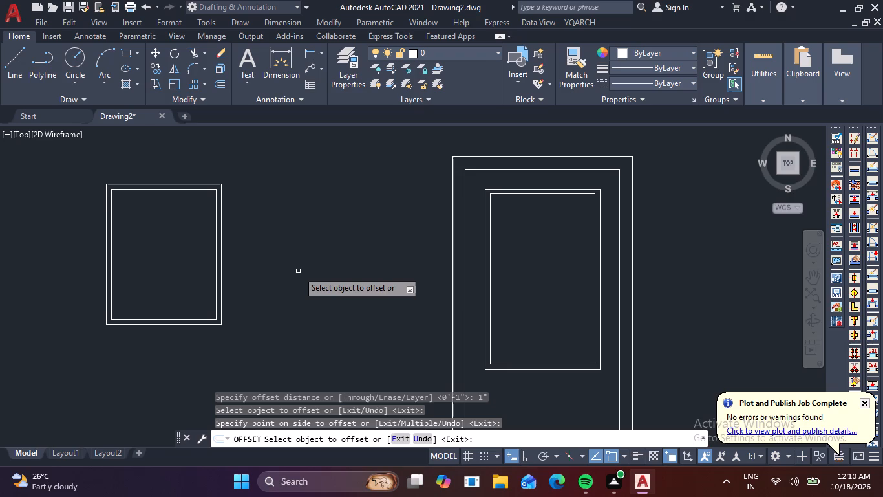
{"action": "key", "text": "Escape"}
Draw a 6" vertical guide line with Ortho on, straight down from the upper panel's outer lower-left corner.
{"action": "key", "text": "l"}
{"action": "key", "text": "space"}
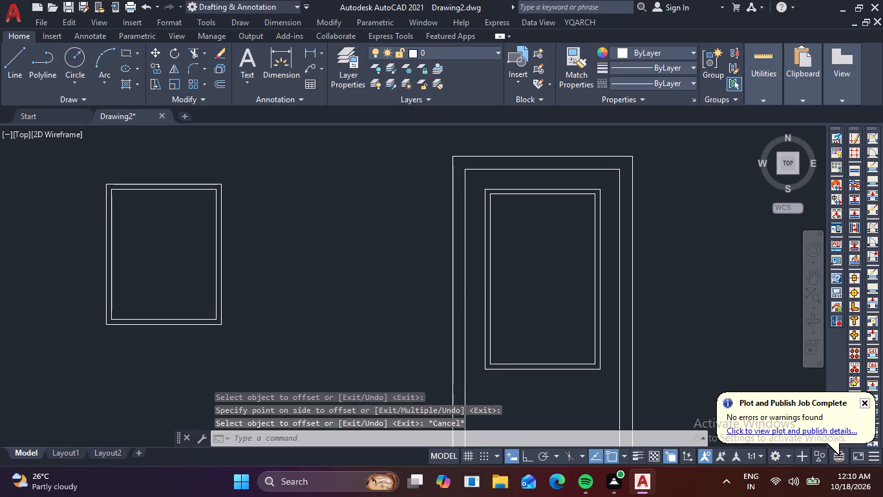
{"action": "middle_click_drag", "start_coordinate": [349, 285], "coordinate": [268, 125]}
{"action": "scroll", "coordinate": [388, 238], "scroll_direction": "up", "scroll_amount": 2}
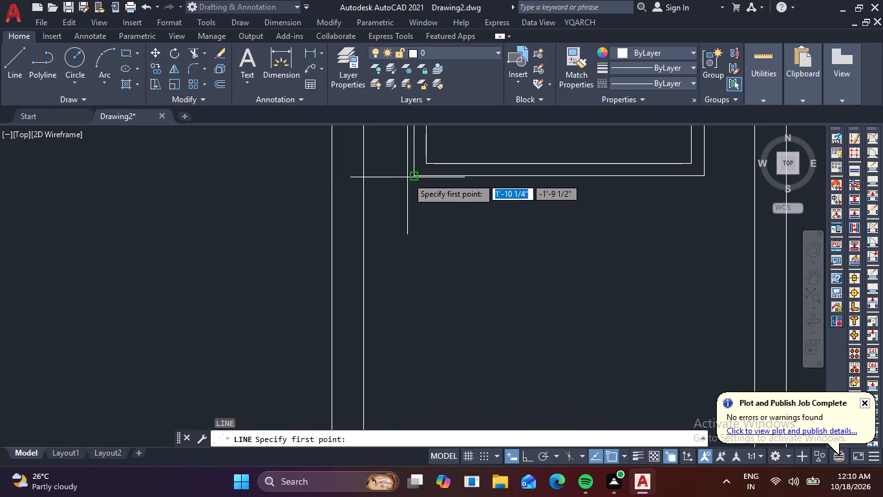
{"action": "left_click", "coordinate": [412, 177]}
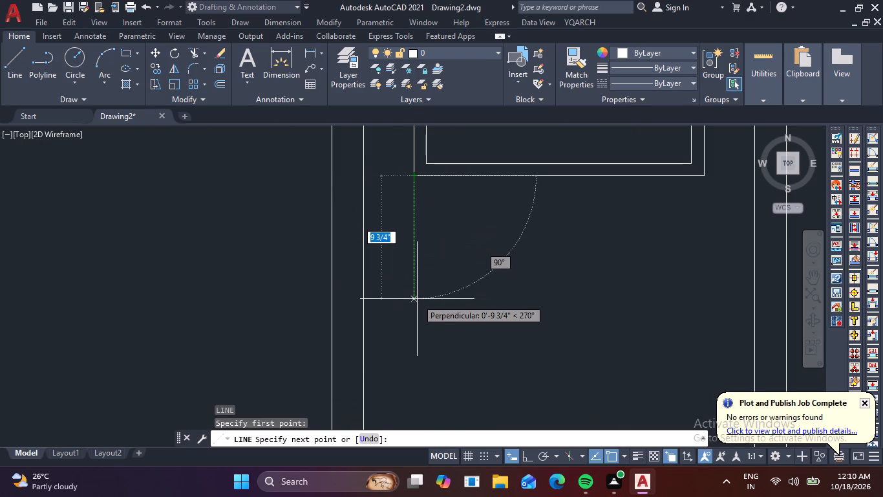
{"action": "key", "text": "F8"}
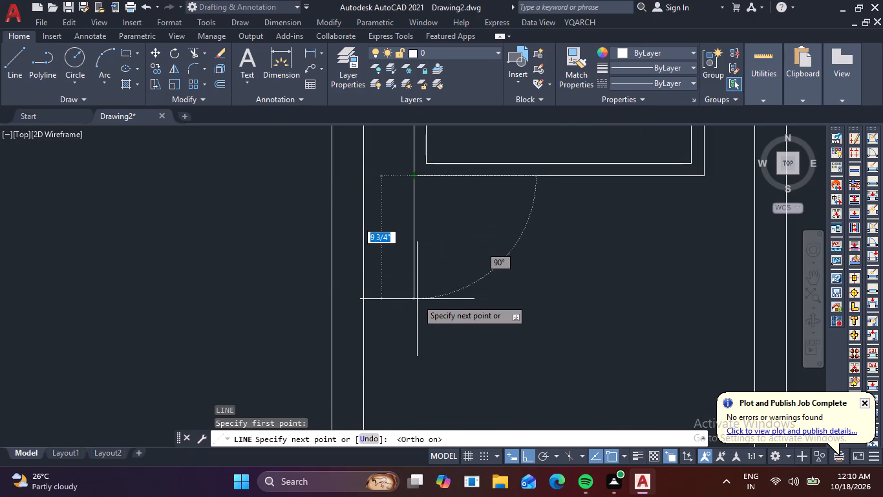
{"action": "key", "text": "6"}
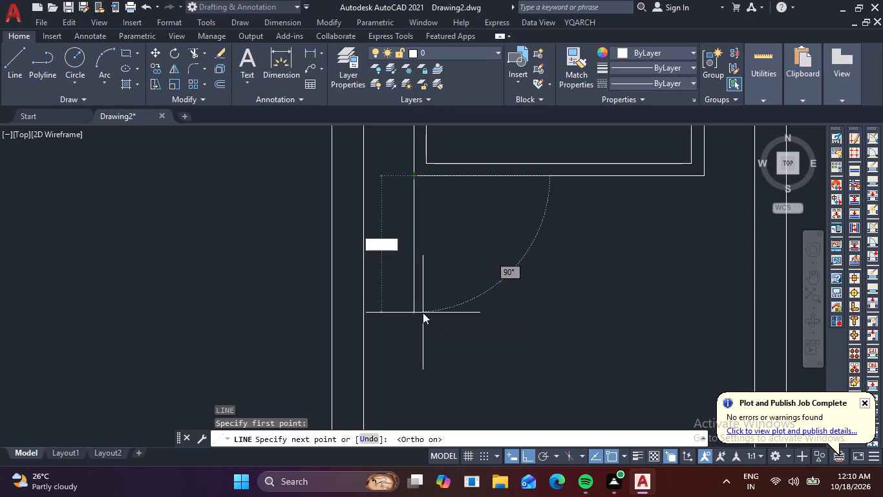
{"action": "key", "text": "space"}
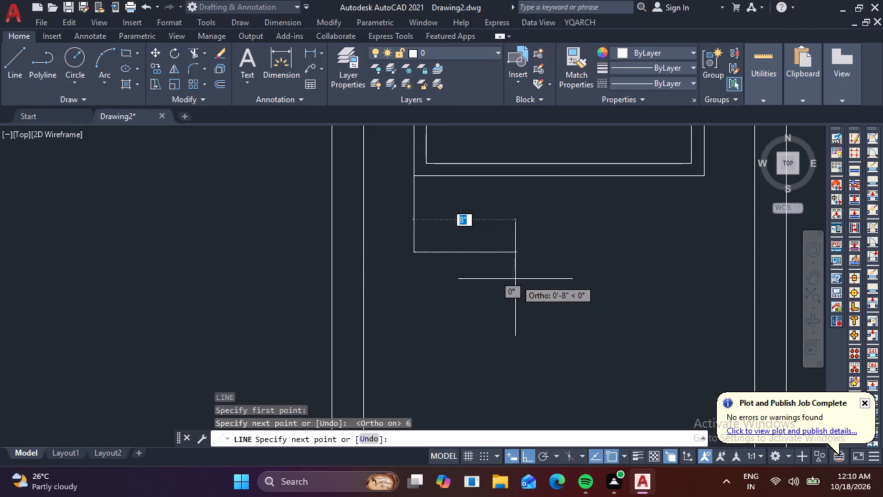
{"action": "key", "text": "Escape"}
Move both 1'11" by 2'4" panel rectangles with Ortho off, placing their outer upper-left corner at the lower end of the 6" guide line.
{"action": "scroll", "coordinate": [515, 279], "scroll_direction": "down", "scroll_amount": 4}
{"action": "scroll", "coordinate": [305, 192], "scroll_direction": "up", "scroll_amount": 2}
{"action": "left_click_drag", "start_coordinate": [371, 155], "coordinate": [395, 175]}
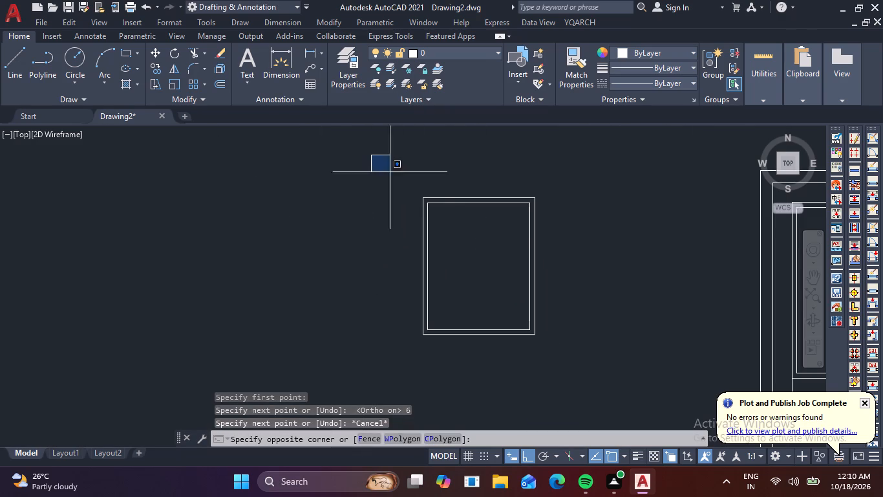
{"action": "left_click_drag", "start_coordinate": [395, 175], "coordinate": [429, 196]}
{"action": "left_click", "coordinate": [613, 375]}
{"action": "key", "text": "m"}
{"action": "key", "text": "space"}
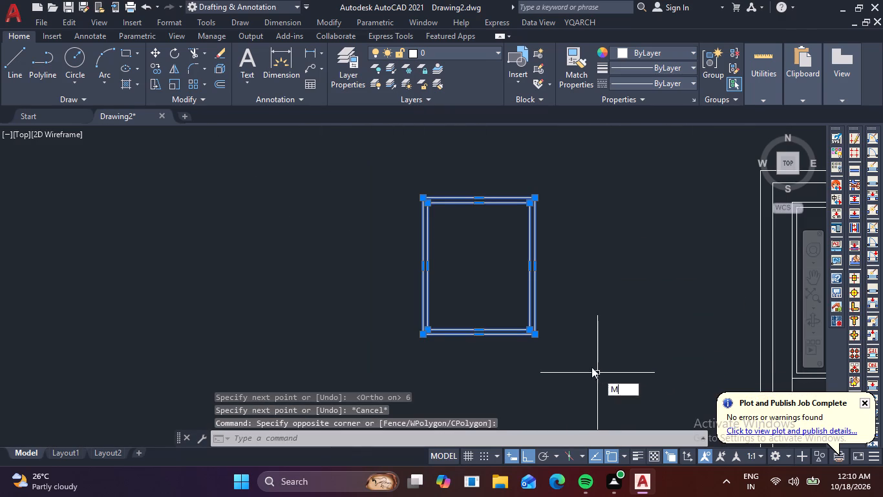
{"action": "left_click", "coordinate": [424, 195]}
{"action": "key", "text": "F8"}
{"action": "scroll", "coordinate": [595, 307], "scroll_direction": "down", "scroll_amount": 2}
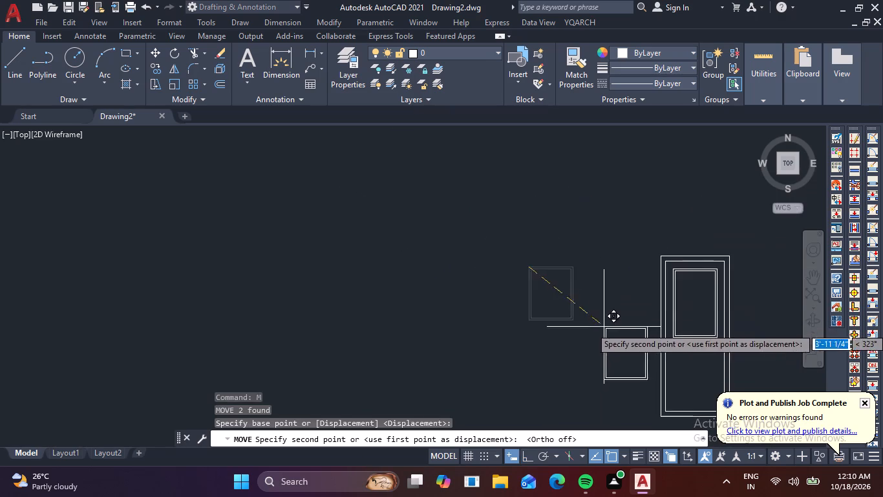
{"action": "middle_click_drag", "start_coordinate": [606, 330], "coordinate": [511, 256]}
{"action": "scroll", "coordinate": [597, 286], "scroll_direction": "up", "scroll_amount": 4}
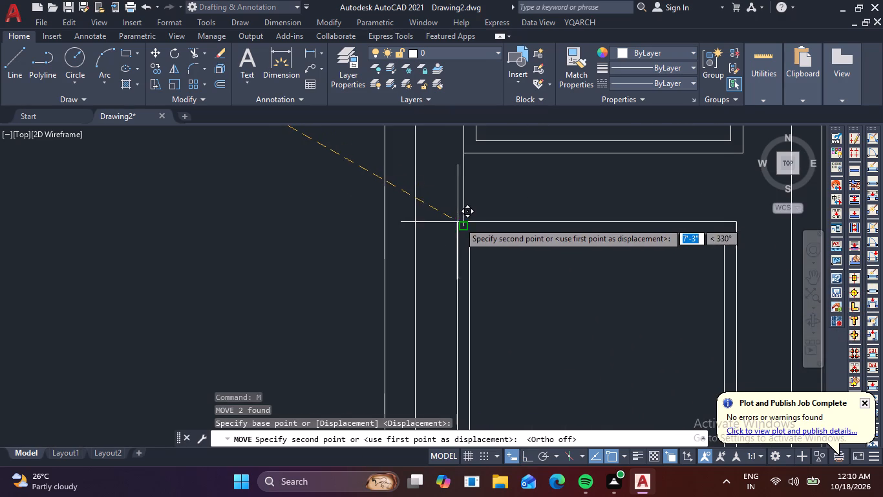
{"action": "left_click", "coordinate": [462, 222]}
{"action": "key", "text": "Escape"}
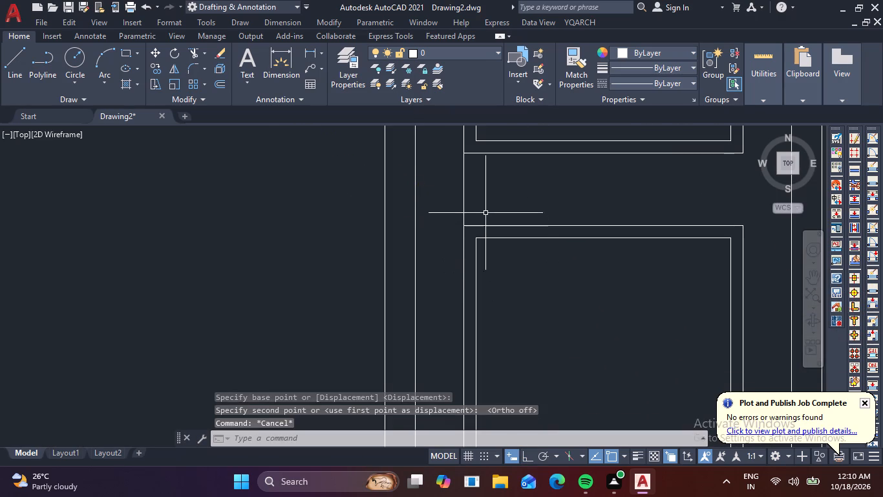
Delete the 6" guide line between the upper and lower panels.
{"action": "left_click_drag", "start_coordinate": [474, 201], "coordinate": [454, 195]}
{"action": "left_click", "coordinate": [432, 190]}
{"action": "key", "text": "Delete"}
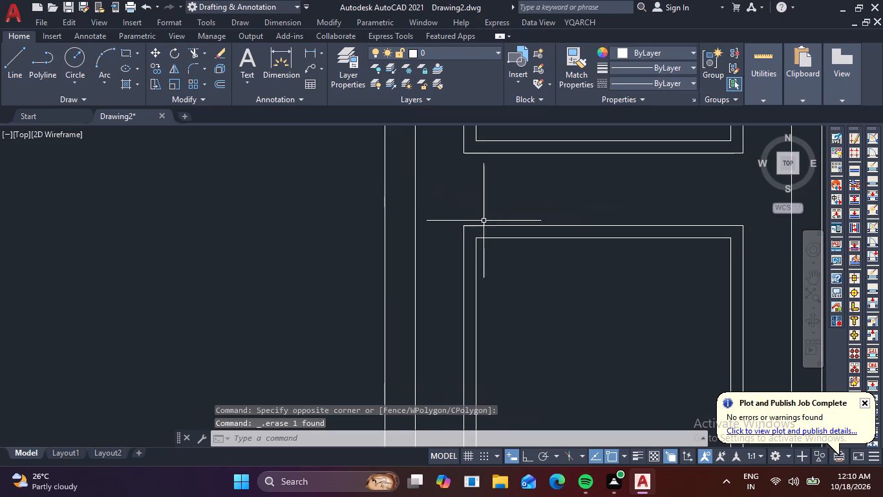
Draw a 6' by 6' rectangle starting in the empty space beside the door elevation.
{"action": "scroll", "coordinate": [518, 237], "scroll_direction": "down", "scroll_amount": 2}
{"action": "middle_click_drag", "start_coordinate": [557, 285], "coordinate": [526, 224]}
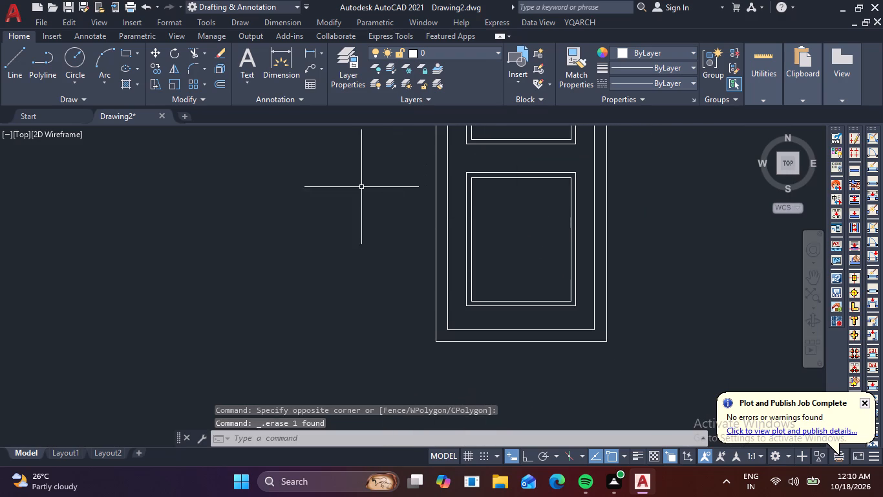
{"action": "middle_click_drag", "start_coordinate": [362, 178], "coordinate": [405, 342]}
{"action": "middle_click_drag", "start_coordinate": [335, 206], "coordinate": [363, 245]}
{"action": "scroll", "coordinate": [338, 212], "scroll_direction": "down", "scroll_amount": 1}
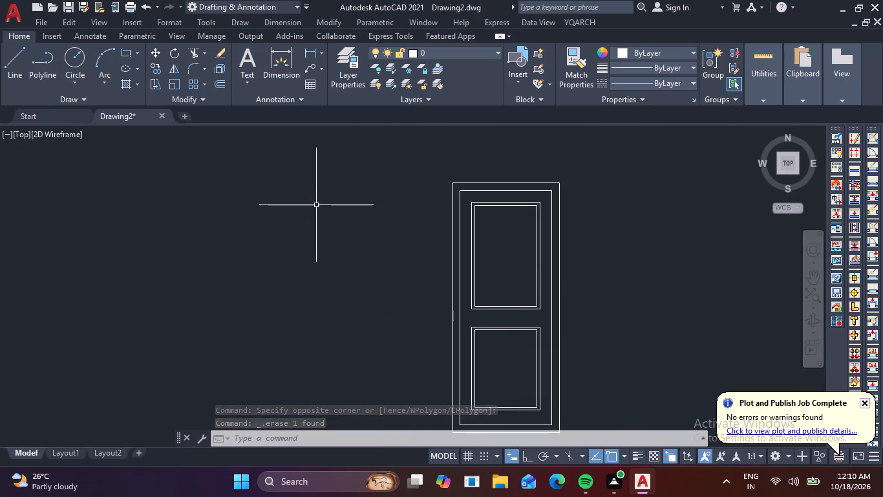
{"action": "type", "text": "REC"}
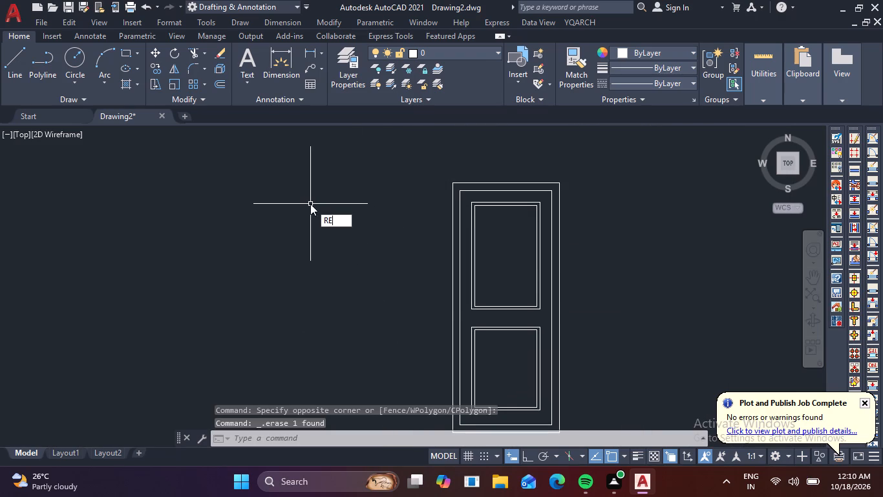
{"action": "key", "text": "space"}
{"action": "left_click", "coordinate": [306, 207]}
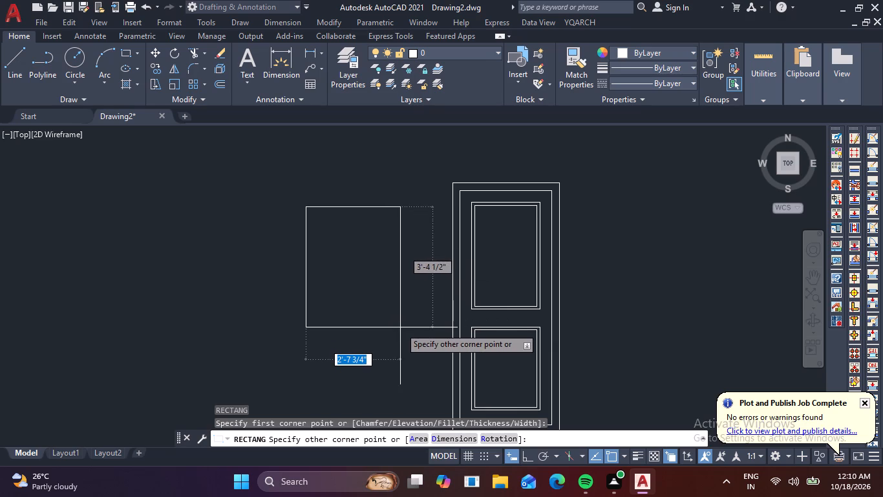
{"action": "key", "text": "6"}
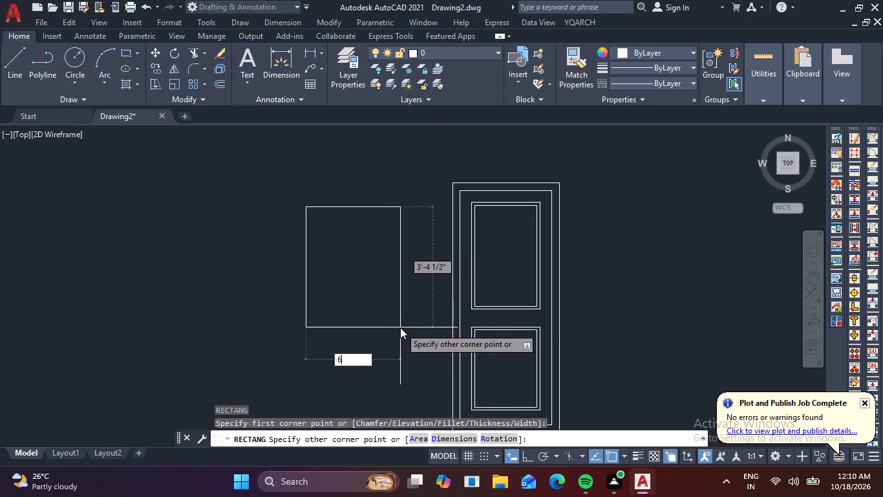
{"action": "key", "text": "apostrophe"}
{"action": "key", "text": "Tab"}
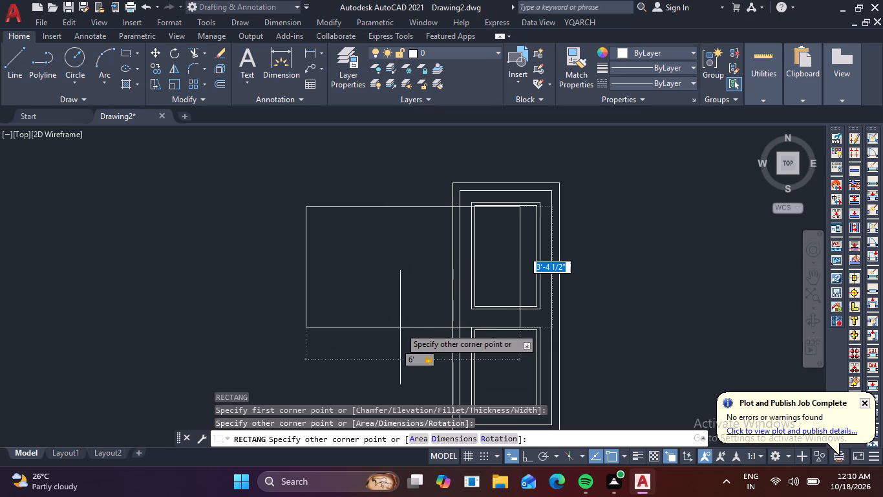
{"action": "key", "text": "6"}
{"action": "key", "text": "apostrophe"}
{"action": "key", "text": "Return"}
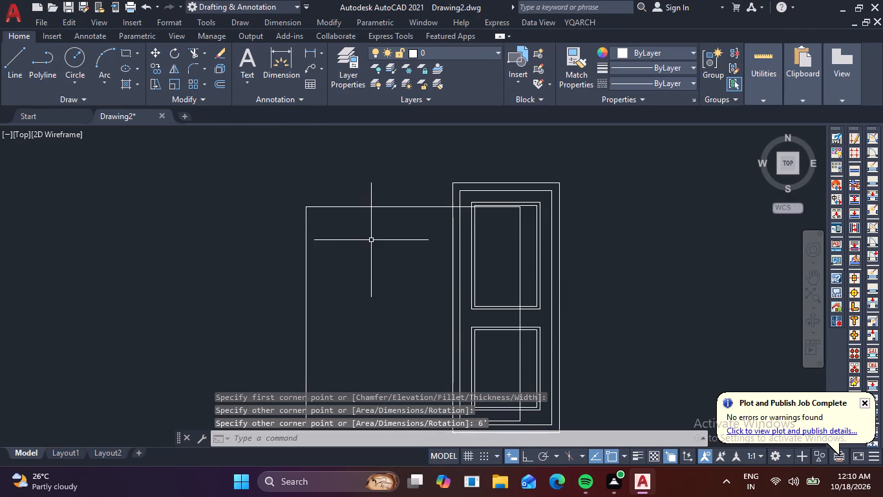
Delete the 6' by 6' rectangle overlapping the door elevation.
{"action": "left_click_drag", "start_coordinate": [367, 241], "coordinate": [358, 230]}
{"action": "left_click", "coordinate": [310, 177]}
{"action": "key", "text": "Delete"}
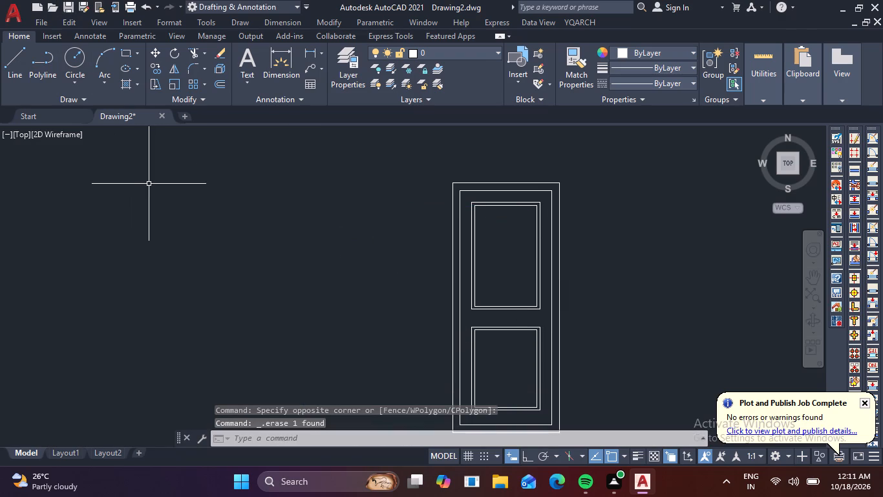
Draw a 6" by 6" square in the empty space beside the door elevation.
{"action": "type", "text": "REC"}
{"action": "key", "text": "space"}
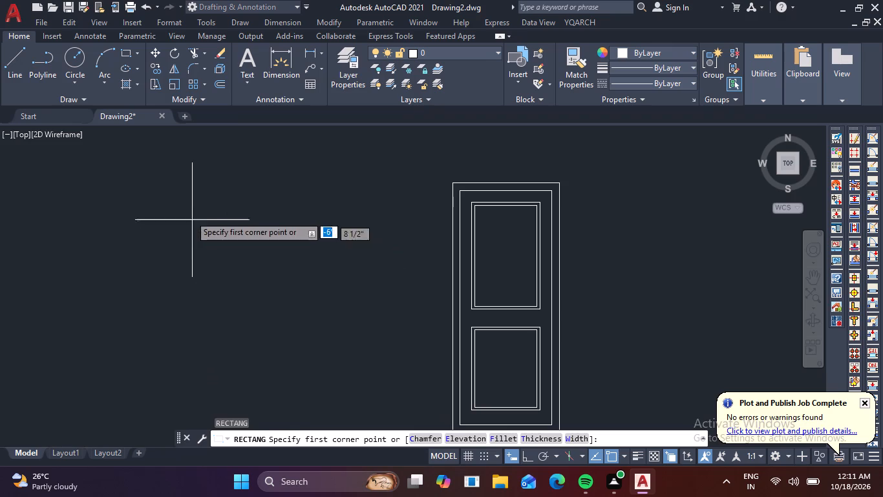
{"action": "left_click", "coordinate": [189, 212]}
{"action": "key", "text": "6"}
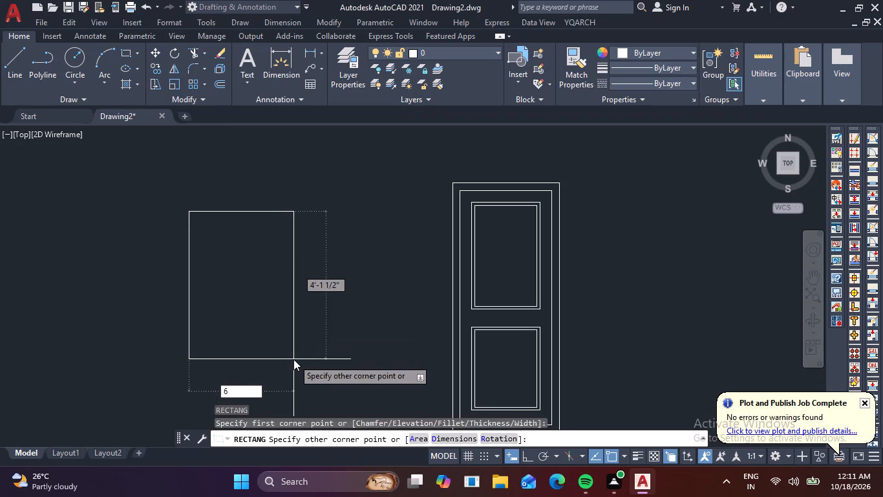
{"action": "key", "text": "Tab"}
{"action": "key", "text": "6"}
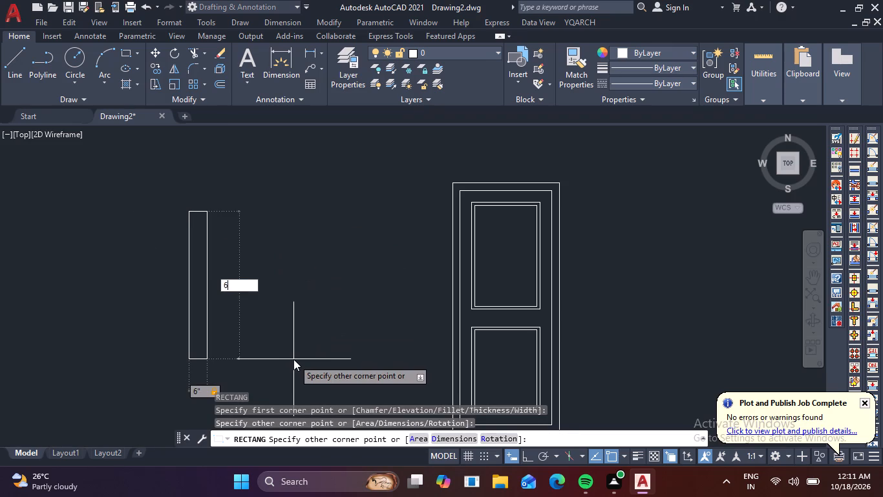
{"action": "key", "text": "Return"}
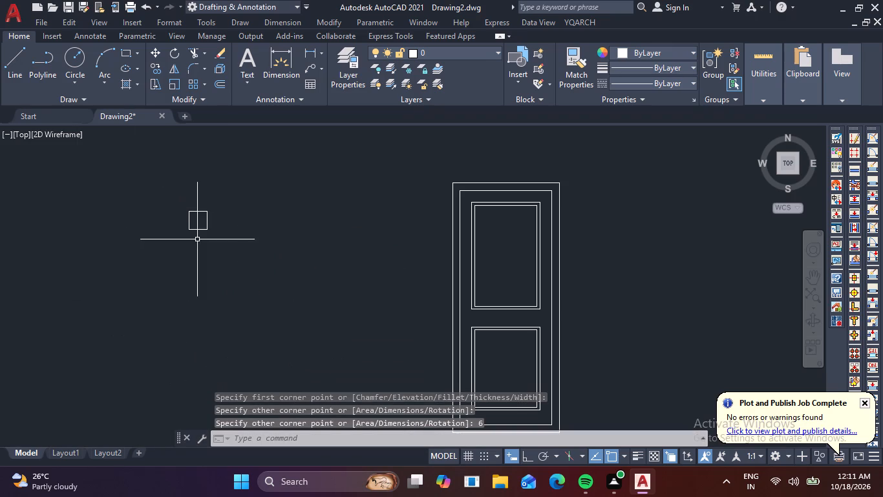
Offset the 6" by 6" square 0.6" to the outside.
{"action": "scroll", "coordinate": [198, 238], "scroll_direction": "up", "scroll_amount": 2}
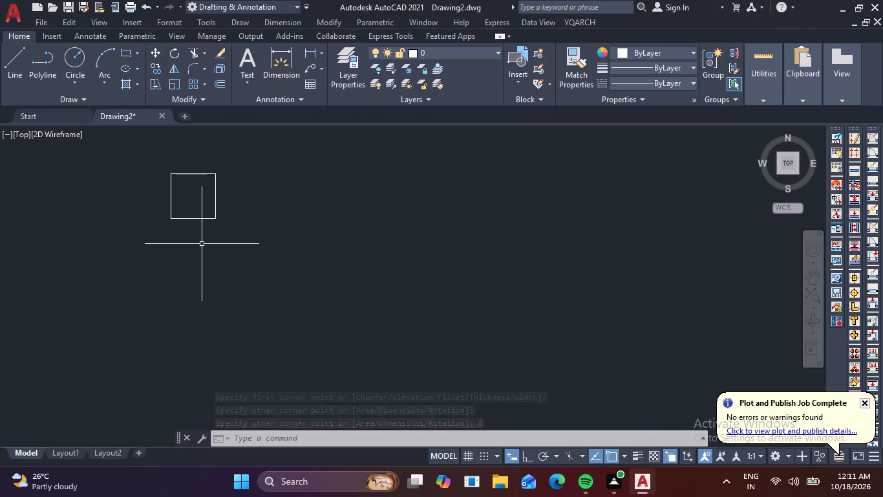
{"action": "key", "text": "o"}
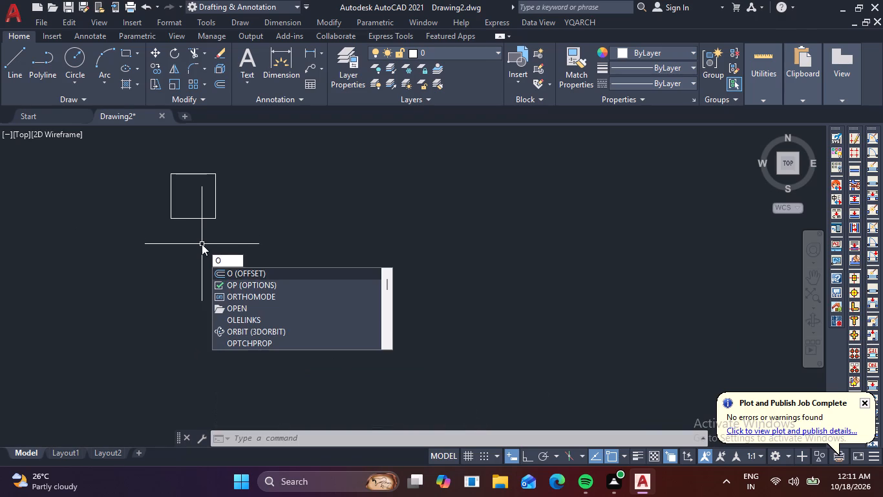
{"action": "key", "text": "Return"}
{"action": "type", "text": "1"}
{"action": "key", "text": "space"}
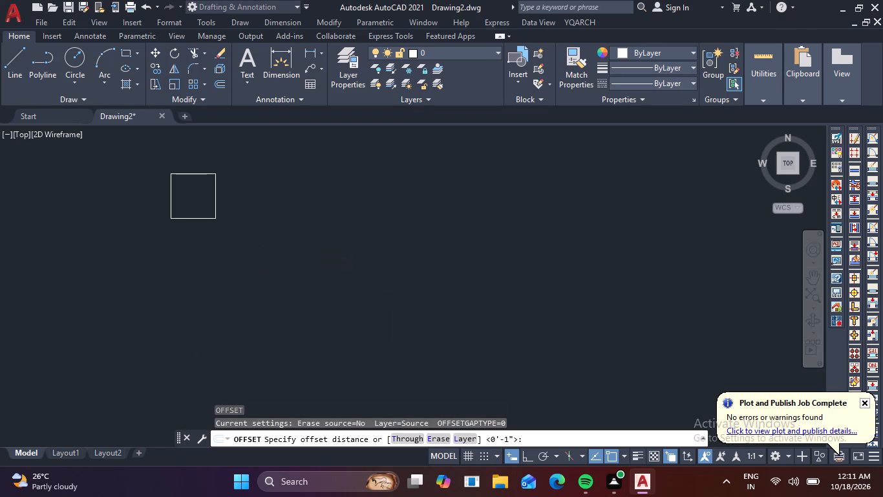
{"action": "left_click", "coordinate": [215, 202]}
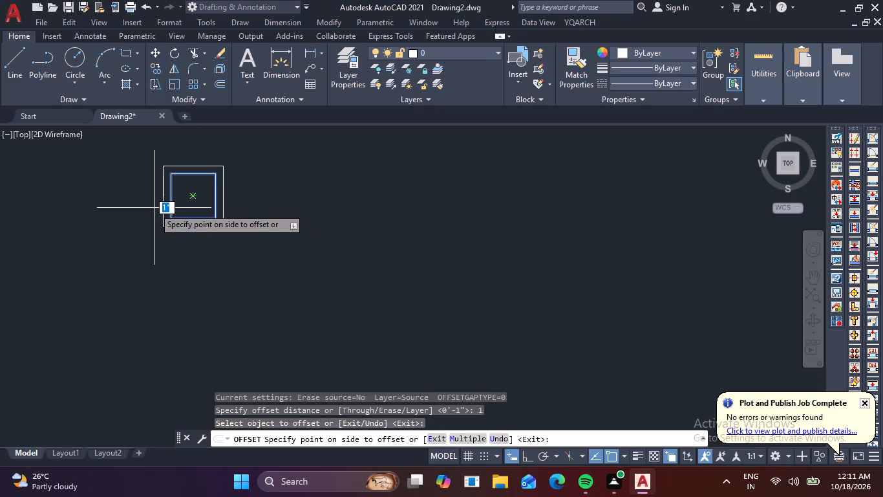
{"action": "type", "text": ".6"}
{"action": "key", "text": "shift+quotedbl"}
{"action": "key", "text": "Return"}
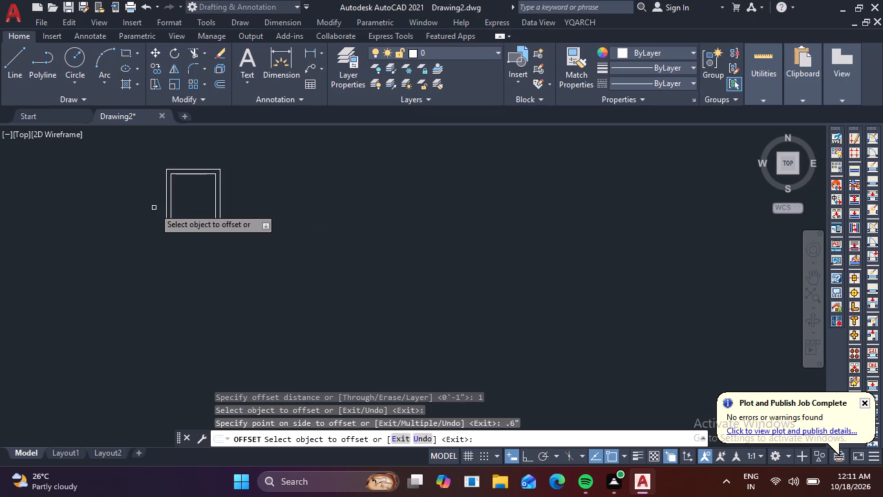
{"action": "key", "text": "Escape"}
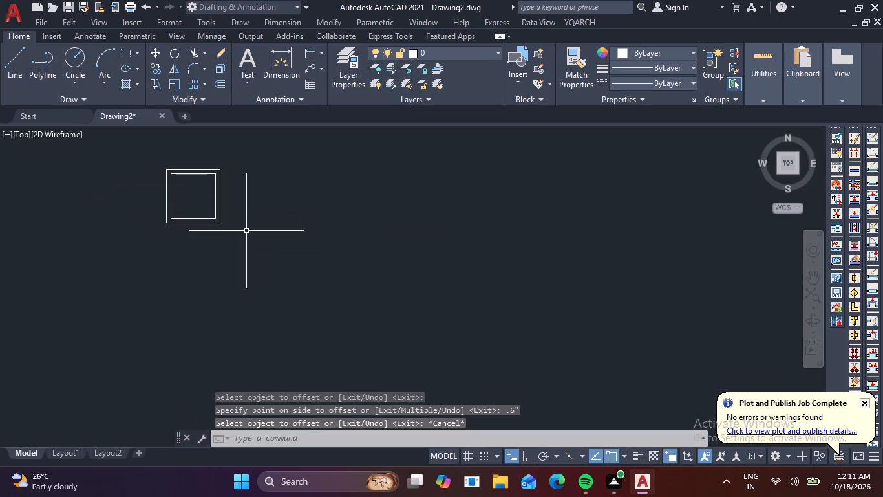
Move the bordered 6" square by its centre to the centre of the door's upper panel.
{"action": "left_click_drag", "start_coordinate": [151, 157], "coordinate": [165, 168]}
{"action": "left_click", "coordinate": [262, 254]}
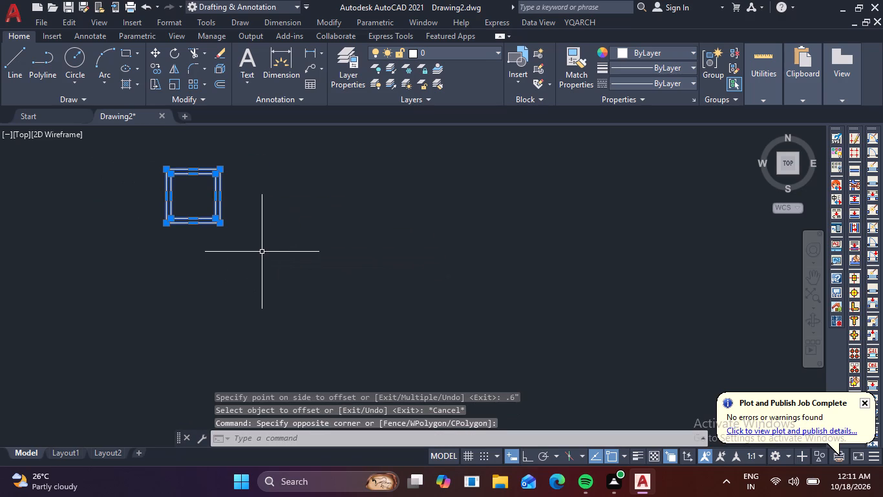
{"action": "key", "text": "m"}
{"action": "key", "text": "space"}
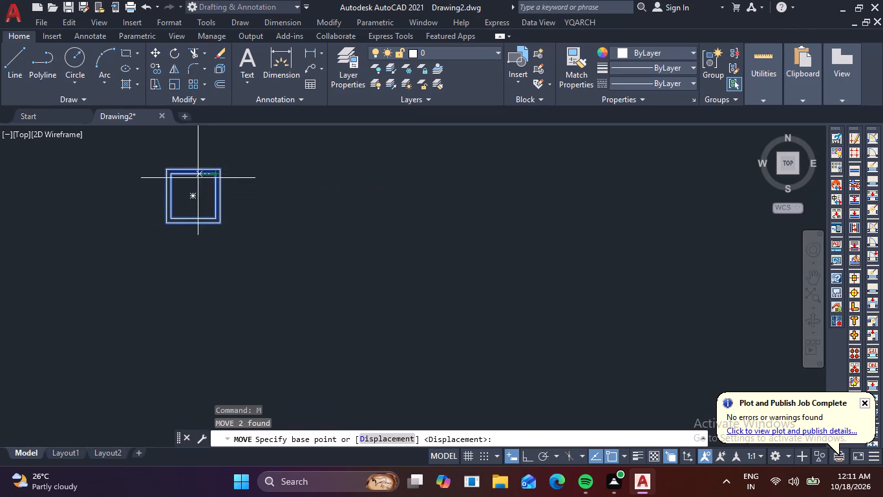
{"action": "left_click", "coordinate": [190, 199]}
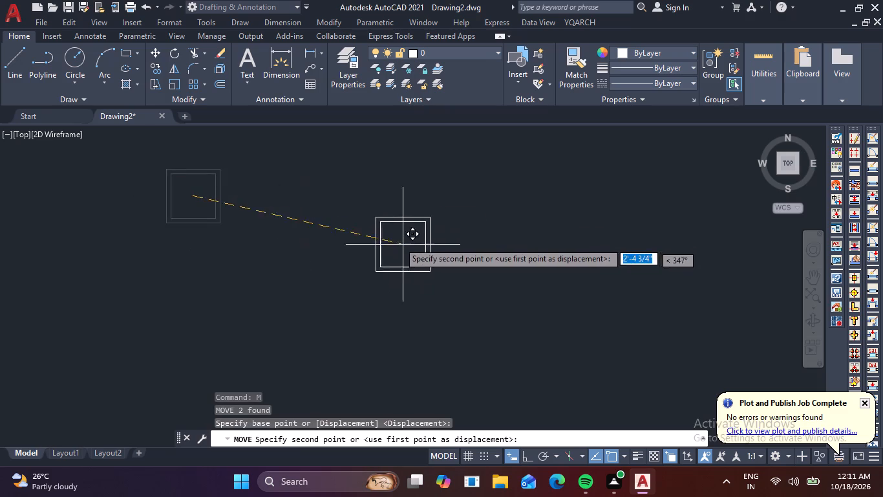
{"action": "scroll", "coordinate": [393, 223], "scroll_direction": "down", "scroll_amount": 3}
{"action": "middle_click_drag", "start_coordinate": [394, 254], "coordinate": [239, 245]}
{"action": "scroll", "coordinate": [428, 242], "scroll_direction": "up", "scroll_amount": 3}
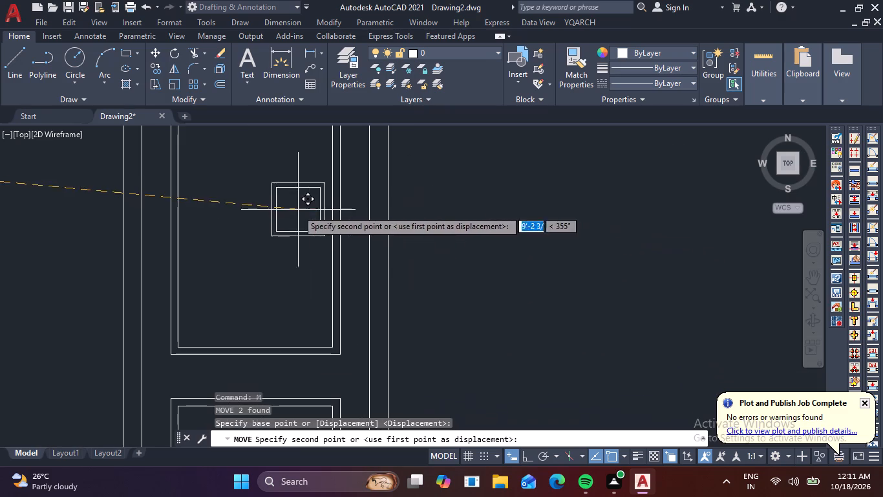
{"action": "middle_click_drag", "start_coordinate": [274, 226], "coordinate": [307, 279]}
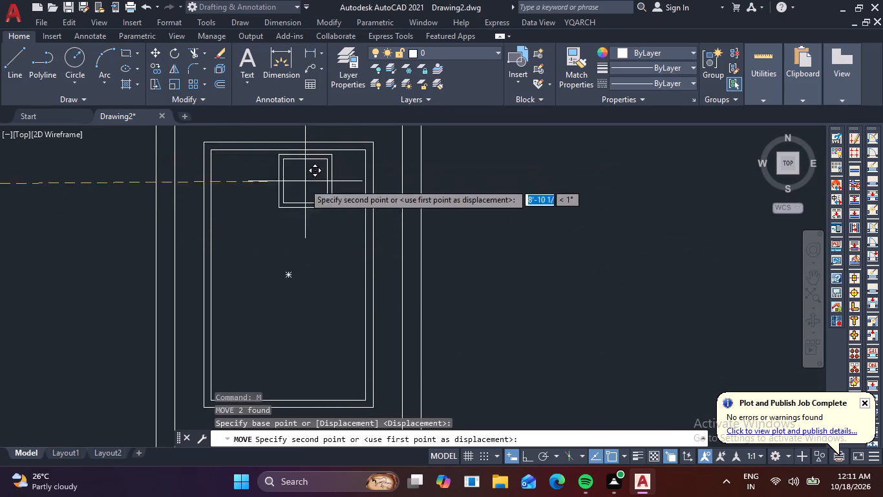
{"action": "left_click", "coordinate": [286, 278]}
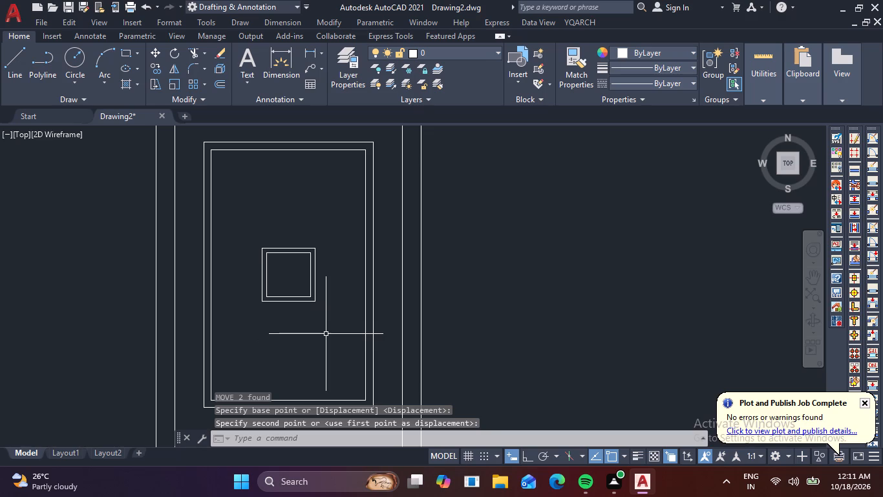
Set the Standard dimension style's primary units to Architectural format with 0'-0 1/4" precision.
{"action": "scroll", "coordinate": [293, 320], "scroll_direction": "down", "scroll_amount": 2}
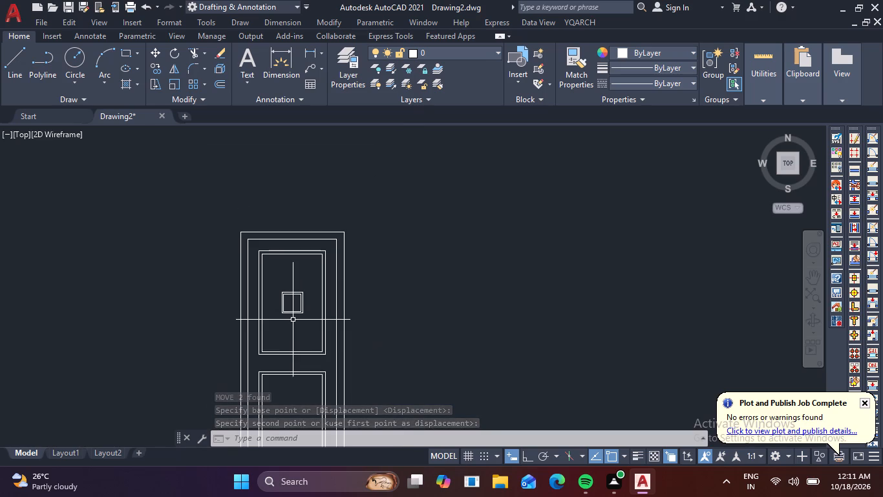
{"action": "middle_click_drag", "start_coordinate": [323, 359], "coordinate": [445, 208]}
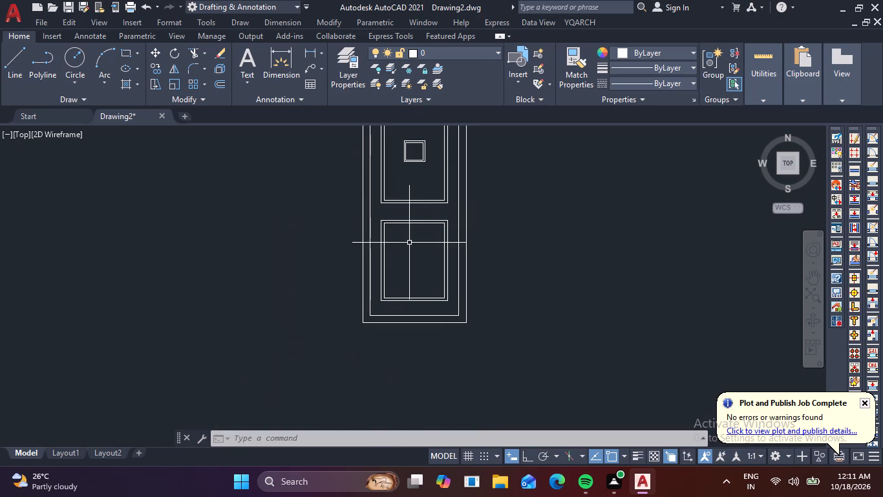
{"action": "middle_click_drag", "start_coordinate": [409, 243], "coordinate": [367, 369]}
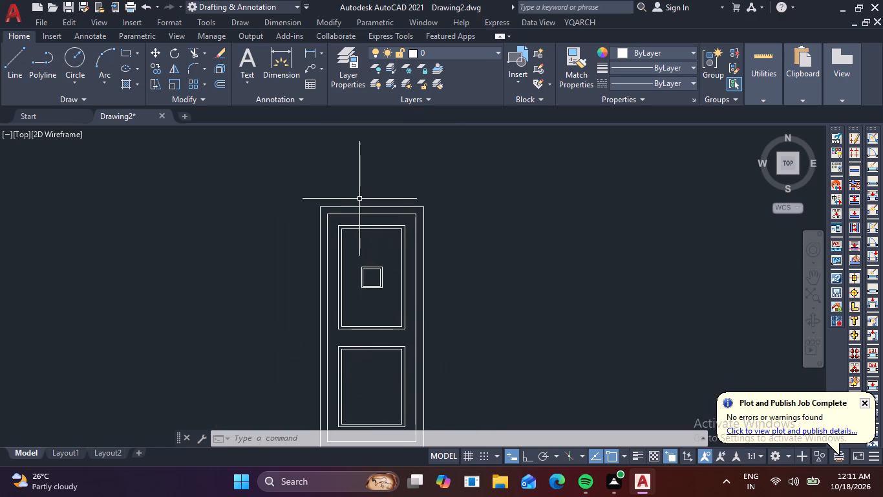
{"action": "scroll", "coordinate": [359, 193], "scroll_direction": "up", "scroll_amount": 3}
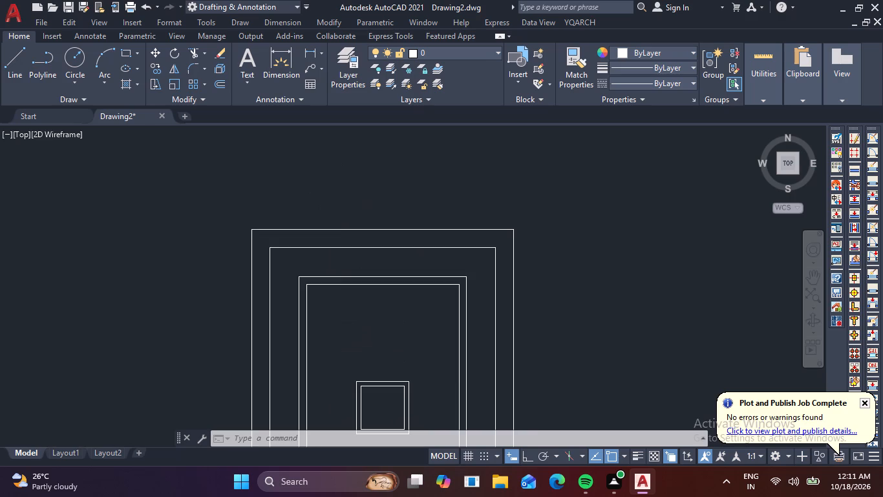
{"action": "type", "text": "D"}
{"action": "key", "text": "space"}
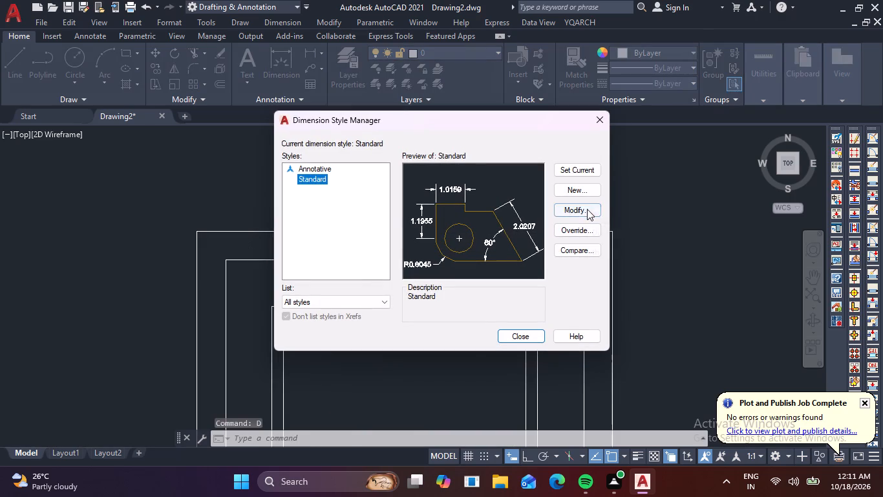
{"action": "left_click", "coordinate": [587, 209]}
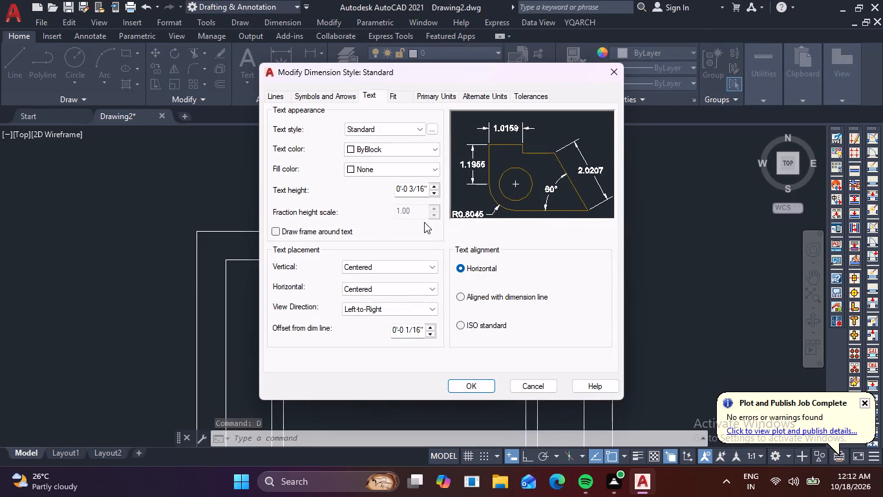
{"action": "left_click", "coordinate": [282, 97]}
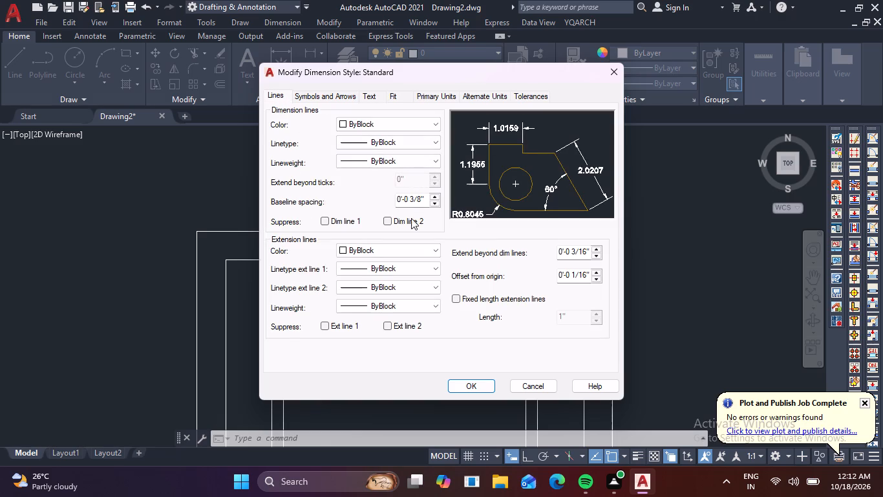
{"action": "left_click", "coordinate": [441, 97]}
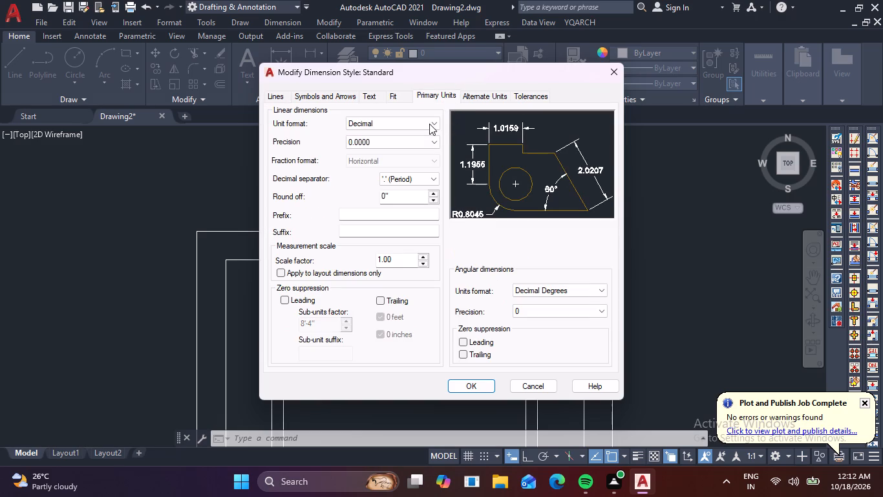
{"action": "left_click", "coordinate": [422, 120]}
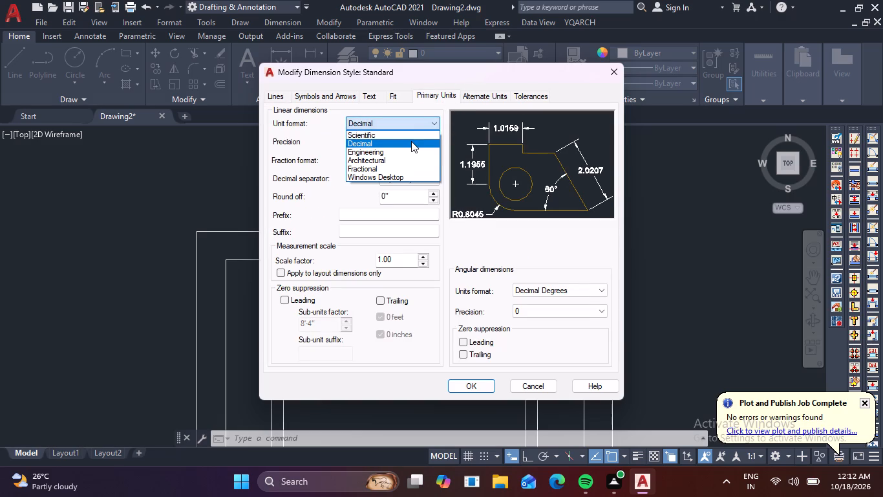
{"action": "left_click", "coordinate": [402, 156]}
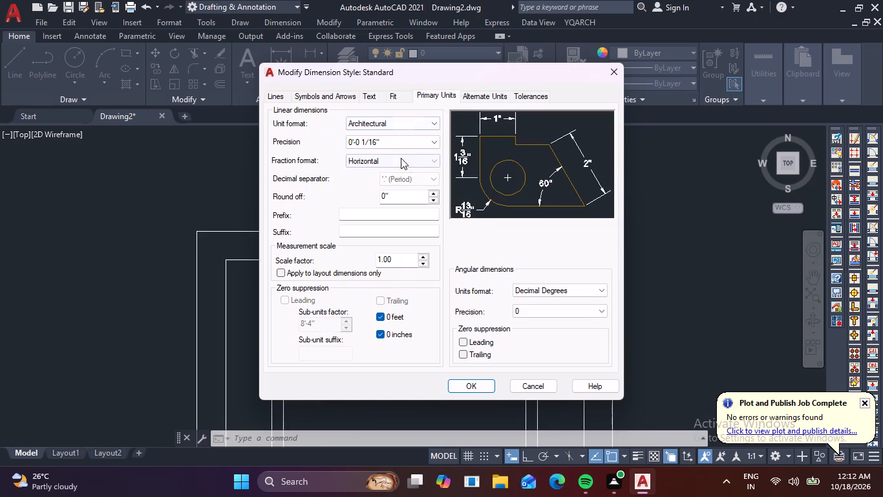
{"action": "left_click", "coordinate": [407, 144]}
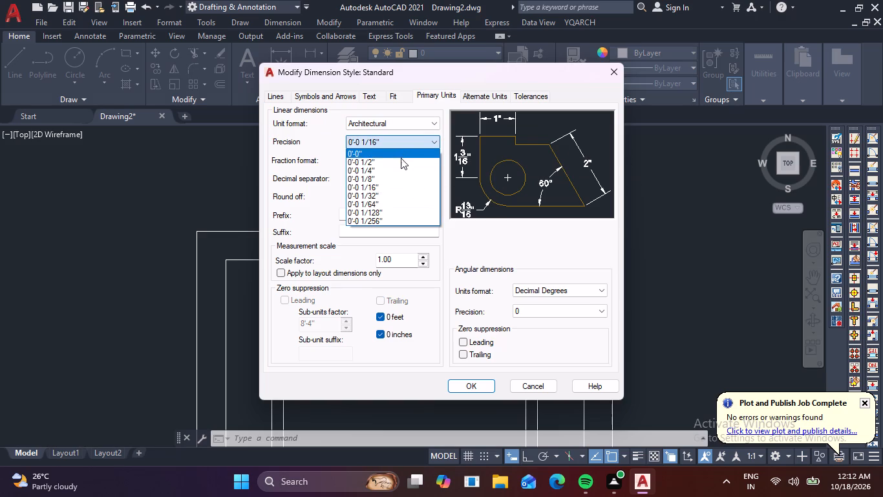
{"action": "left_click", "coordinate": [394, 168]}
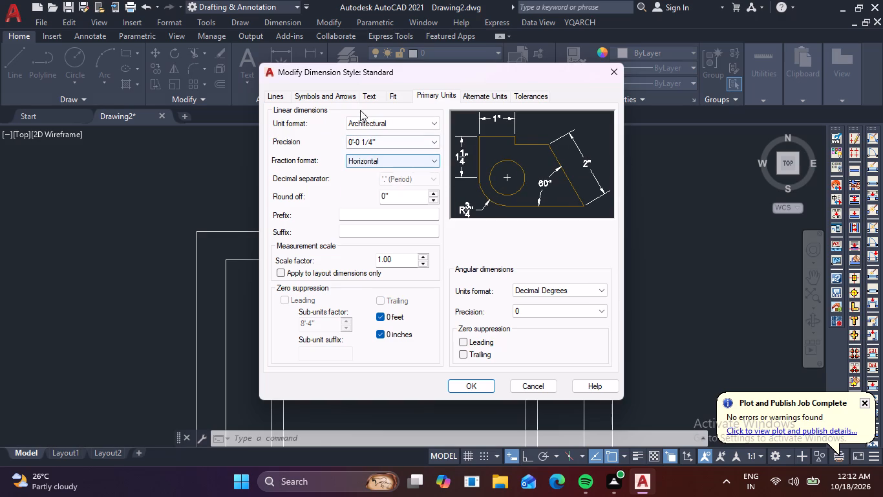
Set the Standard dimension style's text height to 1.
{"action": "left_click", "coordinate": [365, 100]}
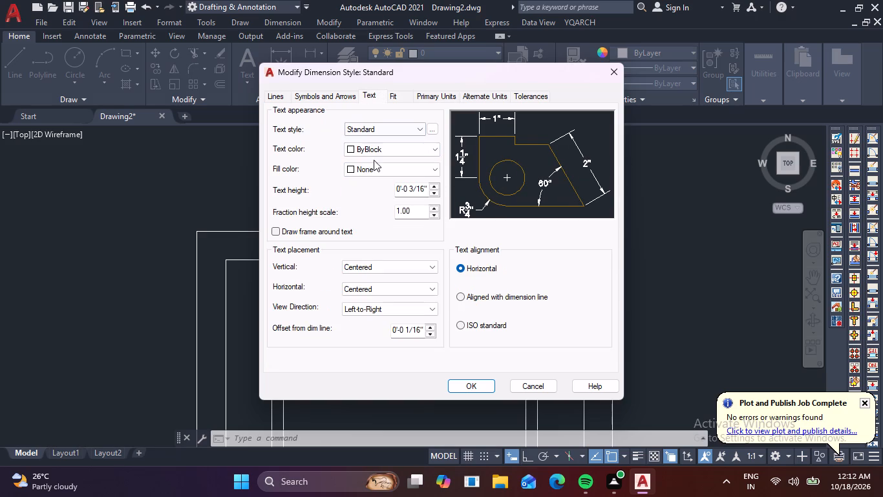
{"action": "left_click", "coordinate": [427, 186]}
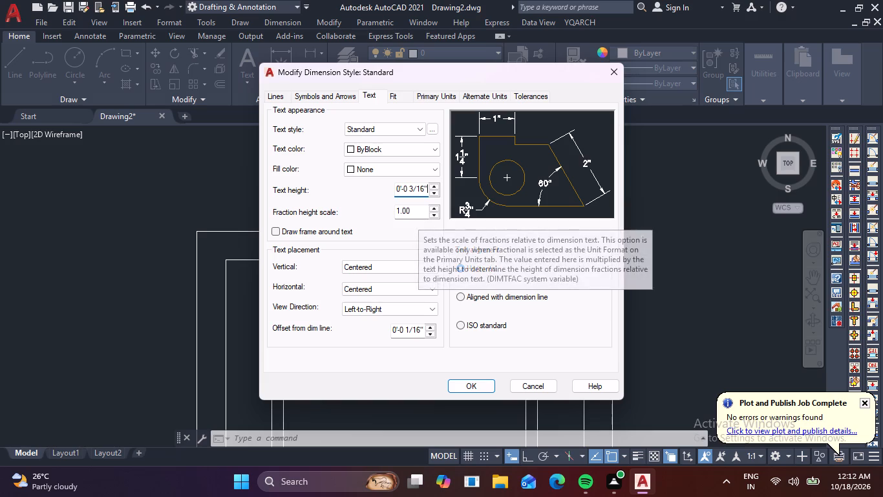
{"action": "key", "text": "BackSpace"}
{"action": "key", "text": "BackSpace"}
{"action": "key", "text": "BackSpace"}
{"action": "key", "text": "BackSpace"}
{"action": "key", "text": "BackSpace"}
{"action": "key", "text": "BackSpace"}
{"action": "key", "text": "BackSpace"}
{"action": "key", "text": "BackSpace"}
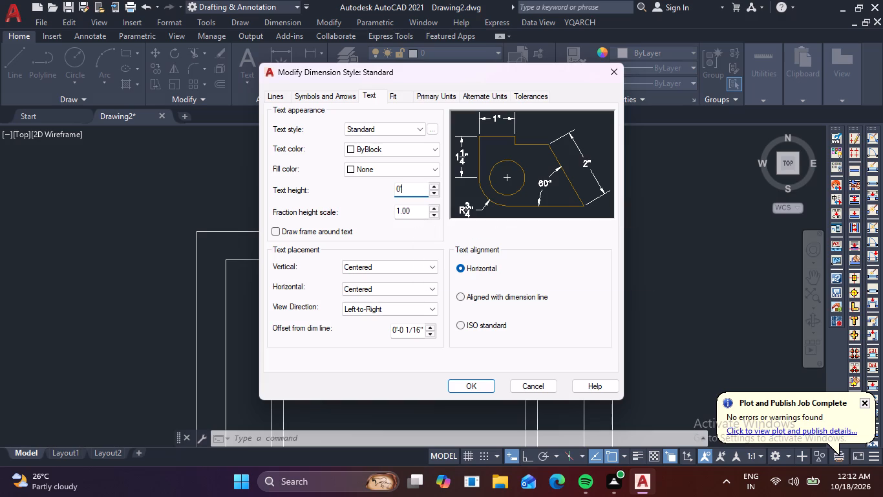
{"action": "key", "text": "BackSpace"}
{"action": "key", "text": "BackSpace"}
{"action": "key", "text": "1"}
Clear the baseline spacing value for the Standard style's dimension lines.
{"action": "left_click", "coordinate": [279, 93]}
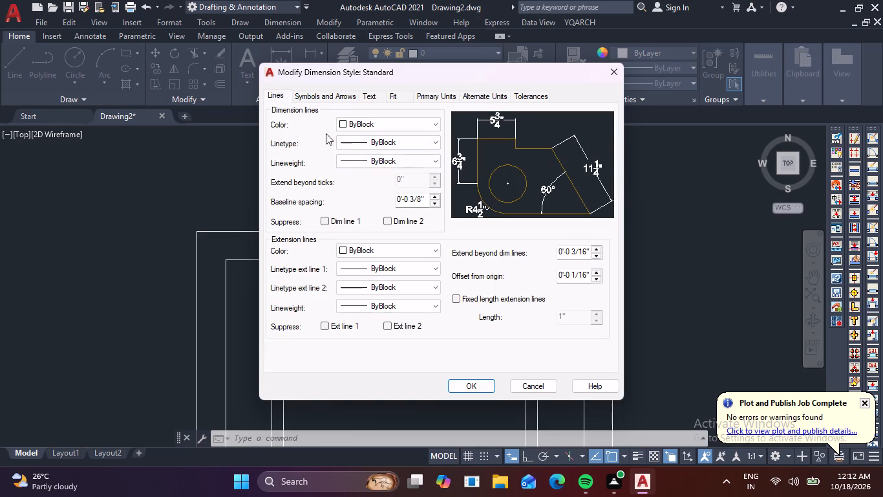
{"action": "left_click", "coordinate": [428, 201]}
{"action": "key", "text": "BackSpace"}
{"action": "key", "text": "BackSpace"}
{"action": "key", "text": "BackSpace"}
{"action": "key", "text": "BackSpace"}
{"action": "key", "text": "BackSpace"}
{"action": "key", "text": "BackSpace"}
{"action": "key", "text": "BackSpace"}
{"action": "key", "text": "BackSpace"}
{"action": "key", "text": "BackSpace"}
{"action": "key", "text": "BackSpace"}
{"action": "key", "text": "BackSpace"}
{"action": "key", "text": "BackSpace"}
{"action": "key", "text": "BackSpace"}
{"action": "key", "text": "BackSpace"}
{"action": "key", "text": "BackSpace"}
{"action": "key", "text": "BackSpace"}
{"action": "key", "text": "BackSpace"}
{"action": "key", "text": "BackSpace"}
{"action": "key", "text": "BackSpace"}
{"action": "key", "text": "BackSpace"}
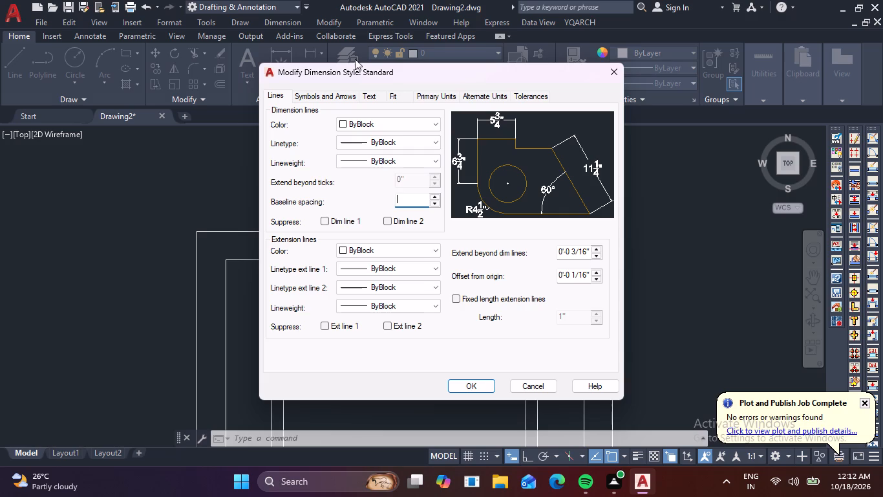
Set the Standard dimension style's arrow size to .6.
{"action": "left_click", "coordinate": [344, 98]}
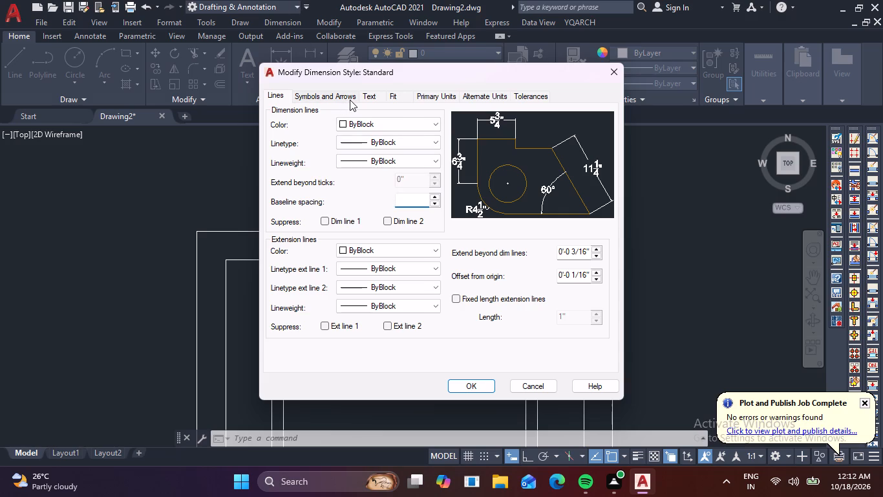
{"action": "left_click", "coordinate": [339, 98]}
{"action": "left_click", "coordinate": [337, 96]}
{"action": "left_click", "coordinate": [337, 96]}
{"action": "left_click", "coordinate": [274, 98]}
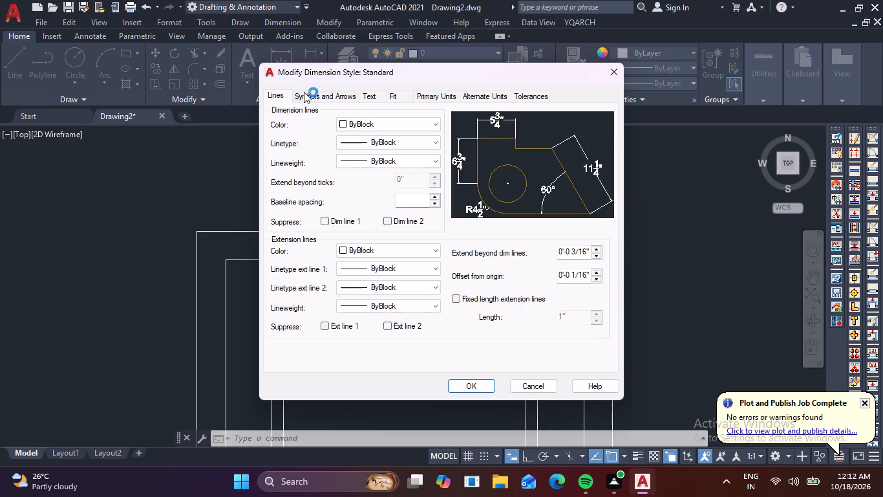
{"action": "left_click", "coordinate": [304, 92]}
{"action": "left_click", "coordinate": [308, 227]}
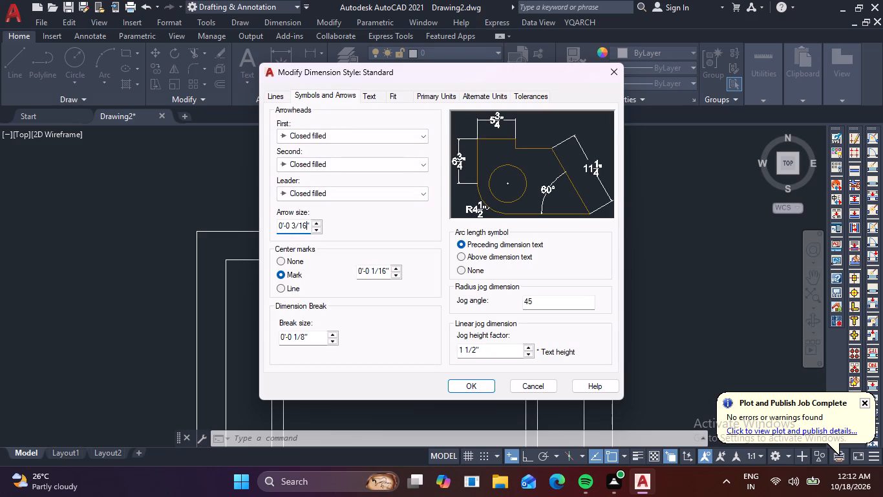
{"action": "key", "text": "BackSpace"}
{"action": "key", "text": "BackSpace"}
{"action": "key", "text": "BackSpace"}
{"action": "key", "text": "BackSpace"}
{"action": "key", "text": "BackSpace"}
{"action": "key", "text": "BackSpace"}
{"action": "key", "text": "BackSpace"}
{"action": "key", "text": "BackSpace"}
{"action": "key", "text": "BackSpace"}
{"action": "key", "text": "BackSpace"}
{"action": "key", "text": "BackSpace"}
{"action": "key", "text": "BackSpace"}
{"action": "key", "text": "BackSpace"}
{"action": "key", "text": "BackSpace"}
{"action": "key", "text": "BackSpace"}
{"action": "key", "text": "BackSpace"}
{"action": "key", "text": "BackSpace"}
{"action": "key", "text": "BackSpace"}
{"action": "key", "text": "period"}
{"action": "key", "text": "6"}
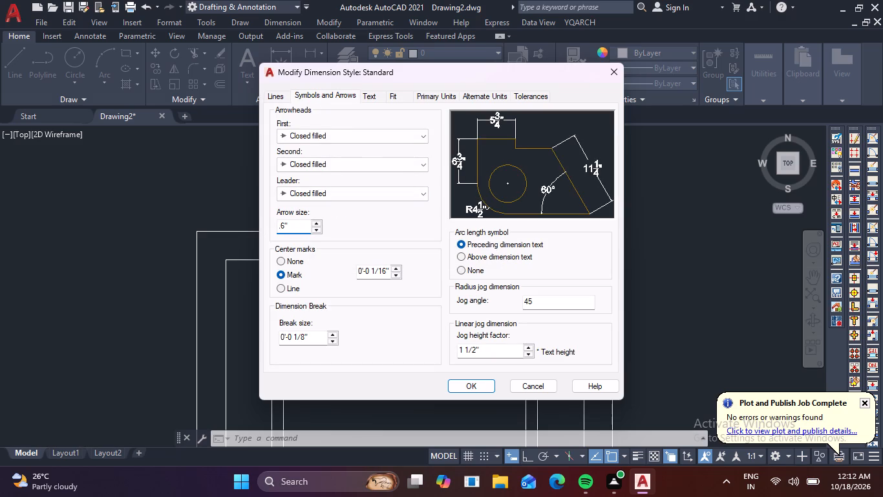
{"action": "key", "text": "Right"}
{"action": "key", "text": "Right"}
{"action": "key", "text": "BackSpace"}
{"action": "key", "text": "BackSpace"}
{"action": "key", "text": "BackSpace"}
{"action": "key", "text": "period"}
{"action": "key", "text": "6"}
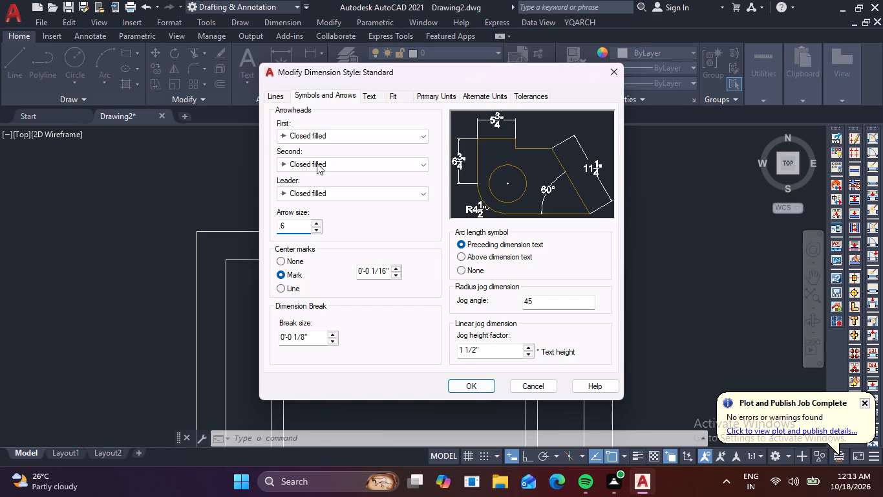
Set the Standard dimension style's text alignment to Aligned with dimension line.
{"action": "left_click", "coordinate": [376, 95]}
{"action": "left_click", "coordinate": [460, 300]}
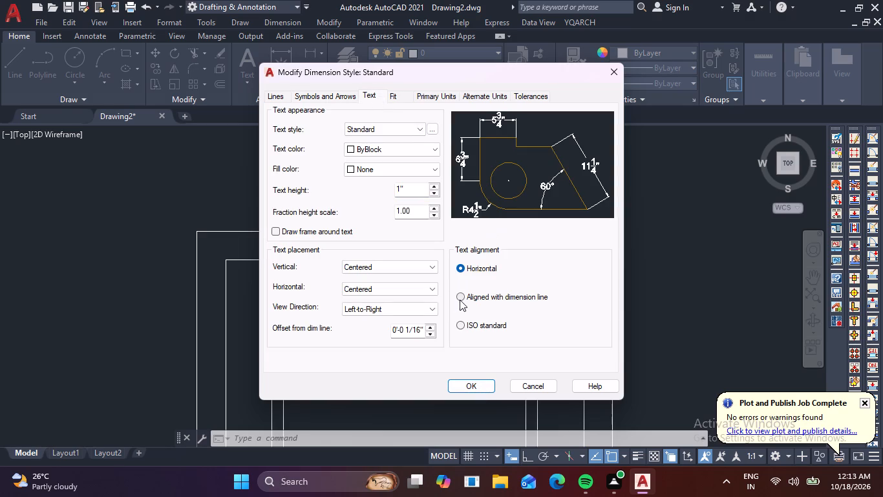
Turn on fixed length extension lines for the Standard dimension style and accept the style changes.
{"action": "left_click", "coordinate": [284, 102]}
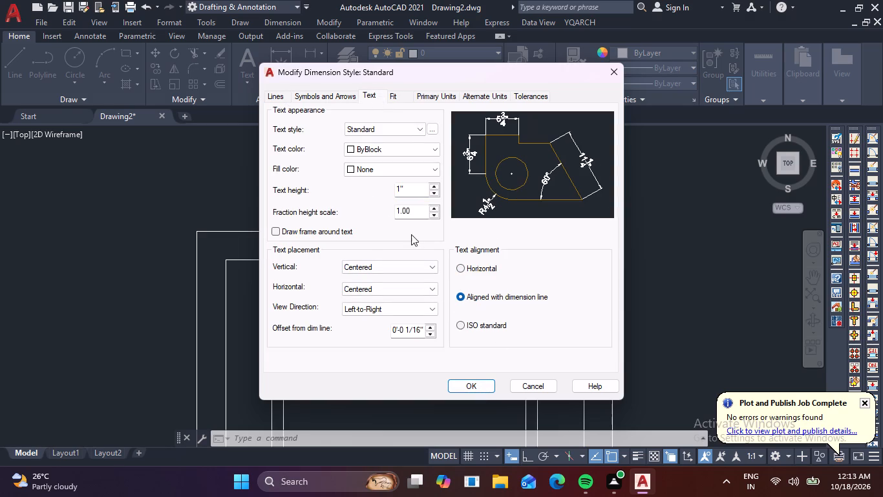
{"action": "left_click", "coordinate": [290, 93]}
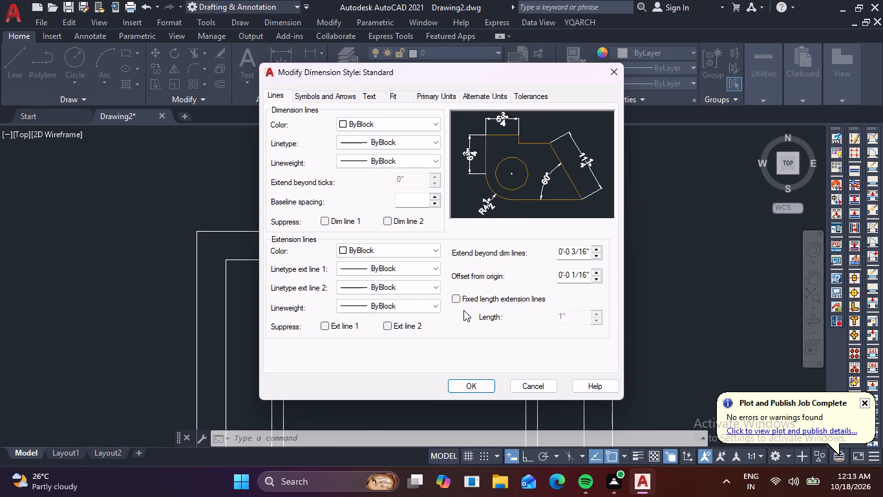
{"action": "left_click", "coordinate": [450, 296]}
{"action": "left_click", "coordinate": [452, 291]}
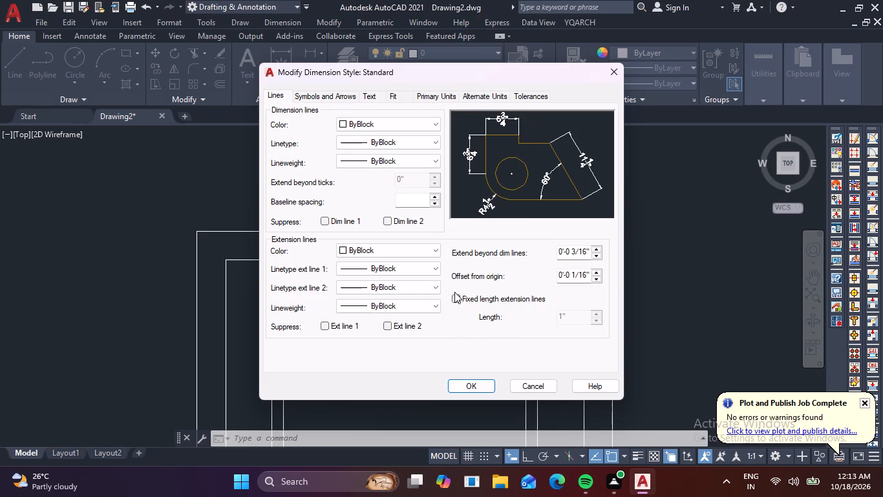
{"action": "left_click", "coordinate": [458, 295]}
{"action": "left_click", "coordinate": [478, 387]}
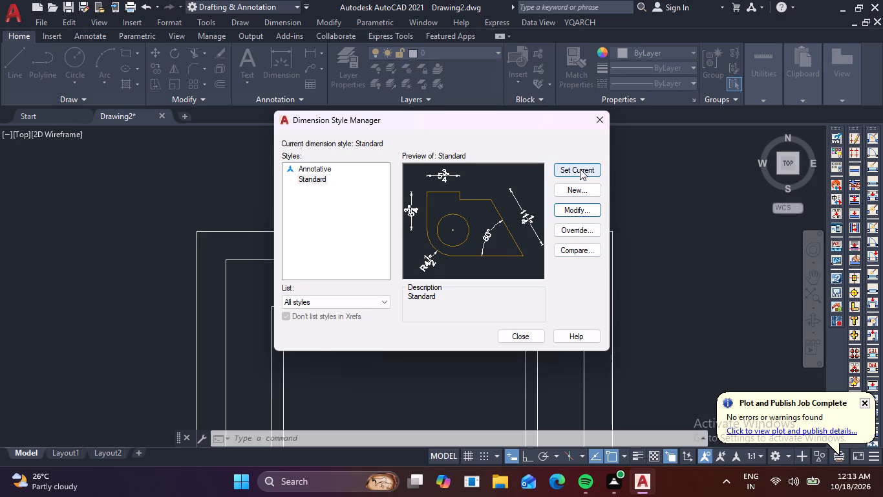
Make Standard the current dimension style and close the Dimension Style Manager.
{"action": "left_click", "coordinate": [580, 169]}
{"action": "left_click", "coordinate": [526, 331]}
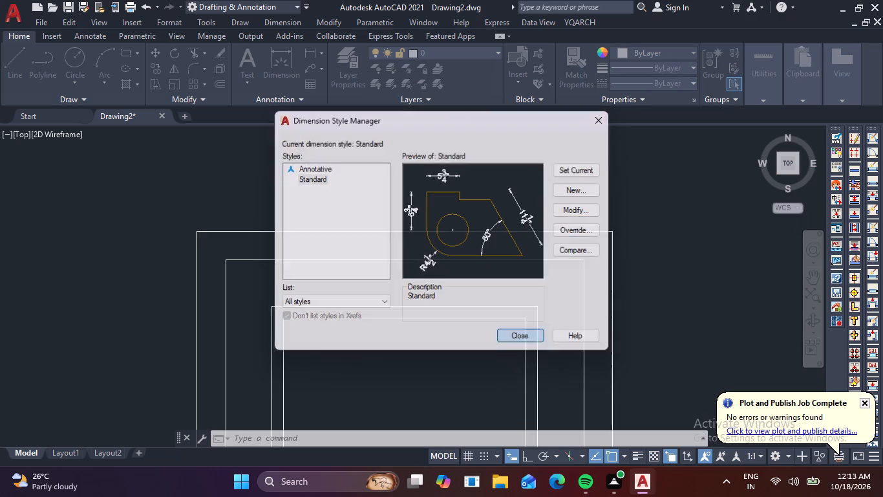
Add a horizontal linear dimension above the door between the top-left corners of the outermost outline and the second outline.
{"action": "type", "text": "DL"}
{"action": "type", "text": "I"}
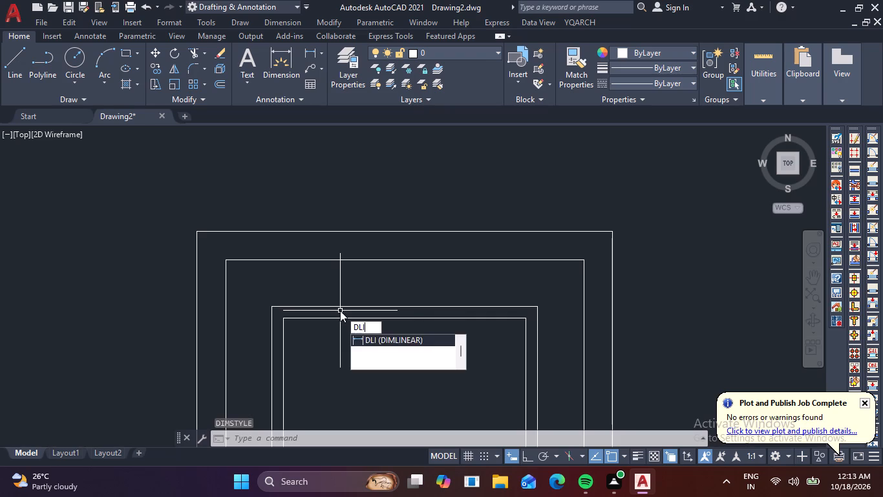
{"action": "key", "text": "space"}
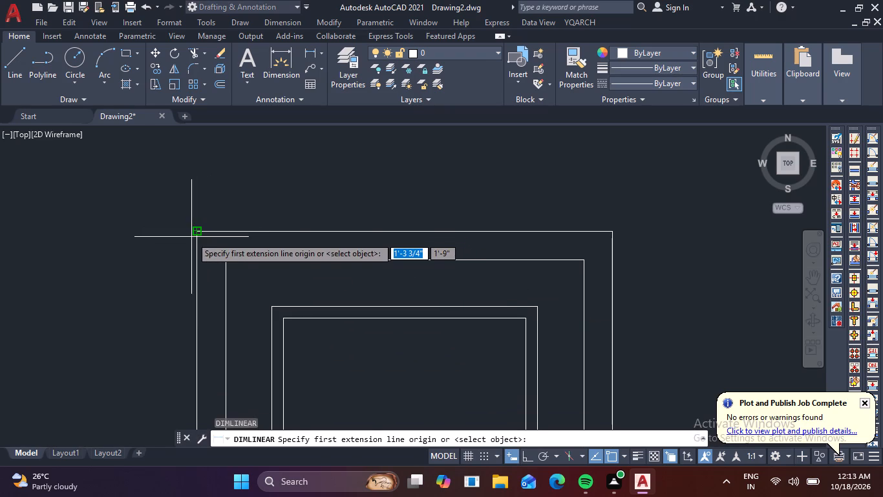
{"action": "left_click", "coordinate": [195, 231]}
{"action": "left_click", "coordinate": [229, 264]}
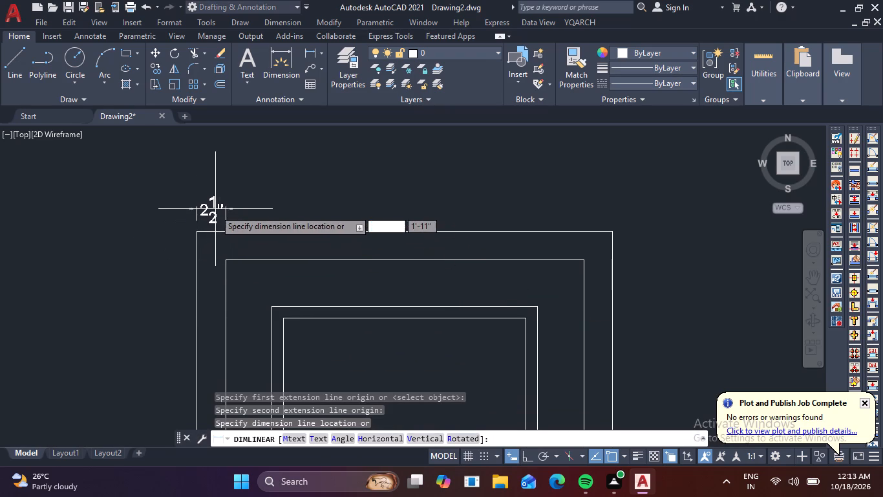
{"action": "left_click", "coordinate": [220, 211]}
Add a horizontal dimension from the second outline's top-left corner to the upper panel's outer top-left corner, aligned with the first dimension.
{"action": "key", "text": "space"}
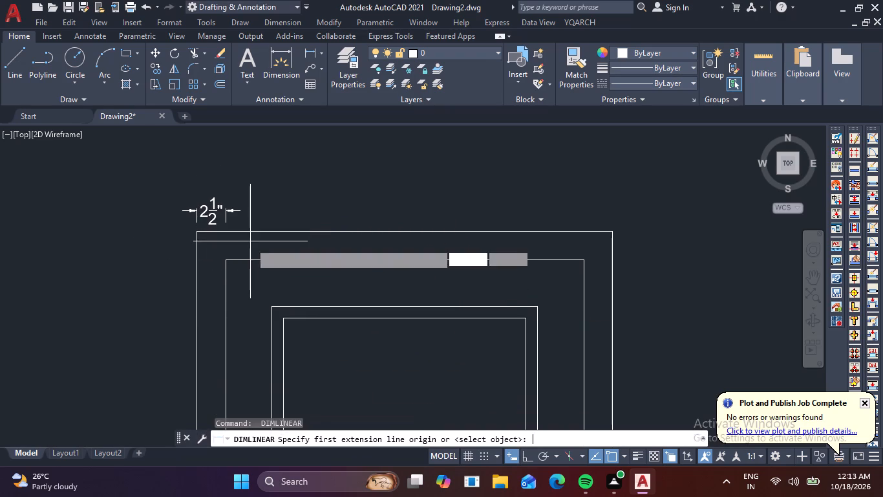
{"action": "left_click", "coordinate": [225, 258]}
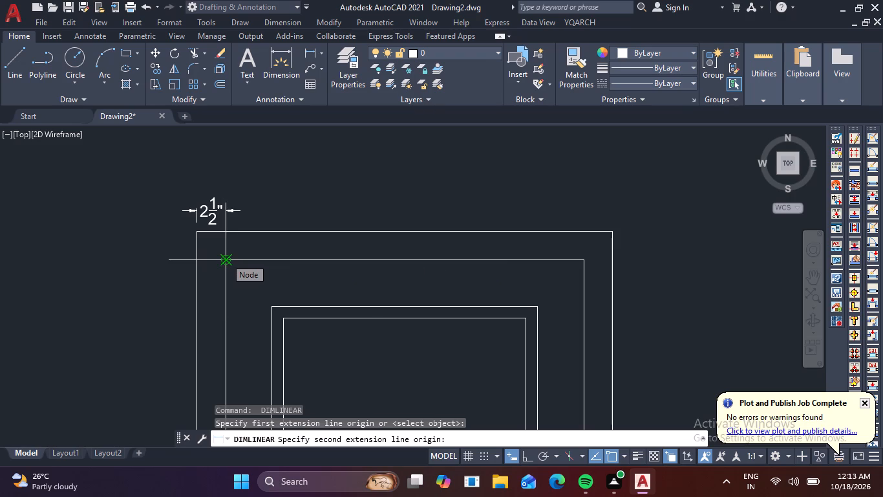
{"action": "left_click", "coordinate": [271, 305]}
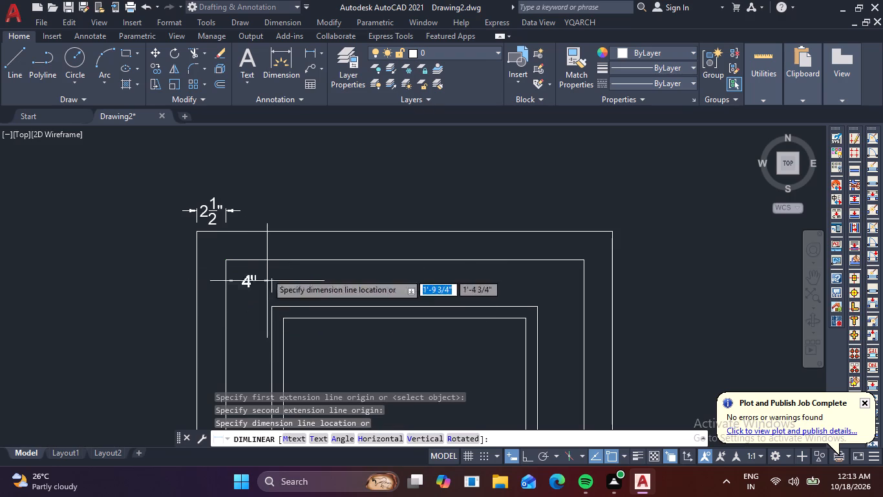
{"action": "scroll", "coordinate": [226, 208], "scroll_direction": "up", "scroll_amount": 3}
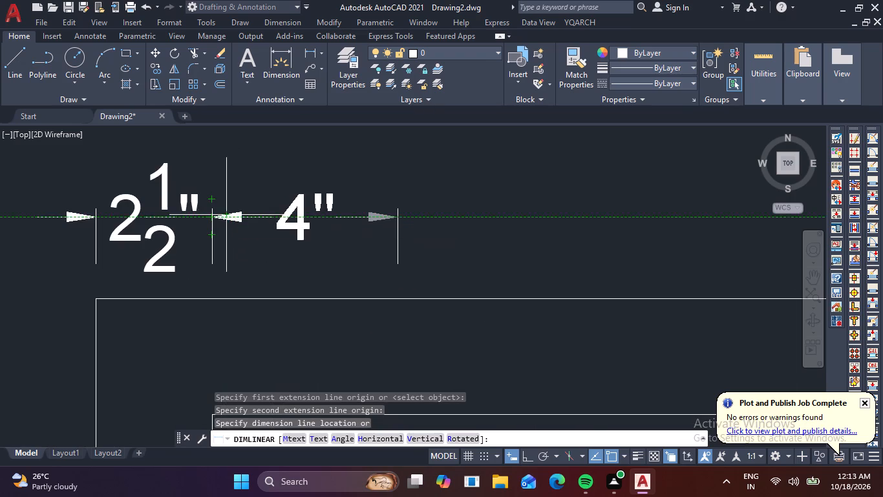
{"action": "left_click", "coordinate": [211, 217]}
Dimension the upper panel's outer width along its top edge, in line with the dimensions above the door.
{"action": "scroll", "coordinate": [297, 240], "scroll_direction": "down", "scroll_amount": 2}
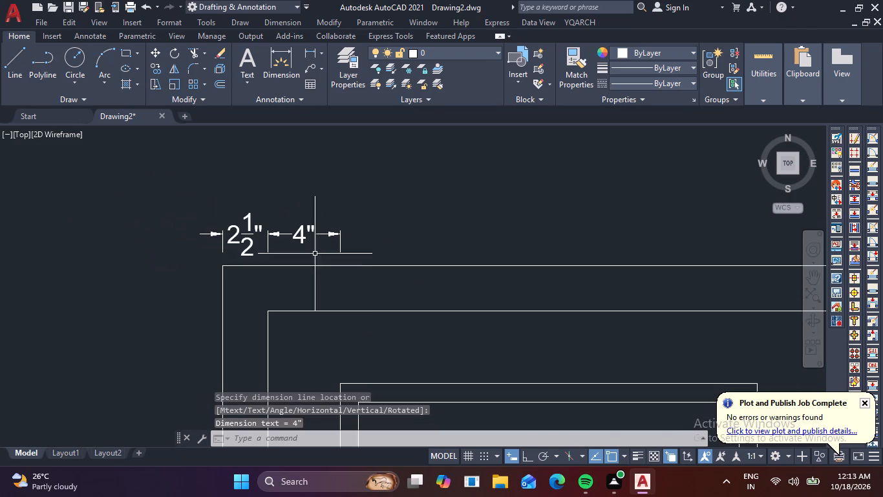
{"action": "middle_click_drag", "start_coordinate": [399, 298], "coordinate": [334, 226]}
{"action": "key", "text": "space"}
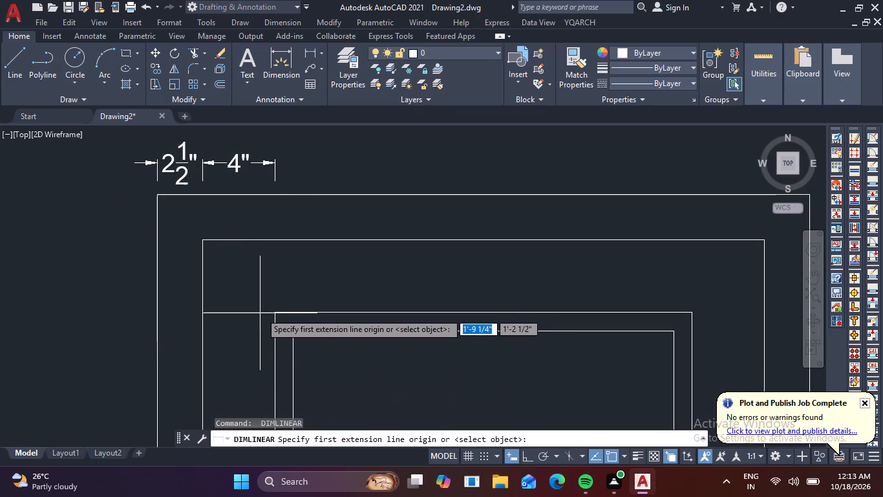
{"action": "left_click", "coordinate": [271, 316]}
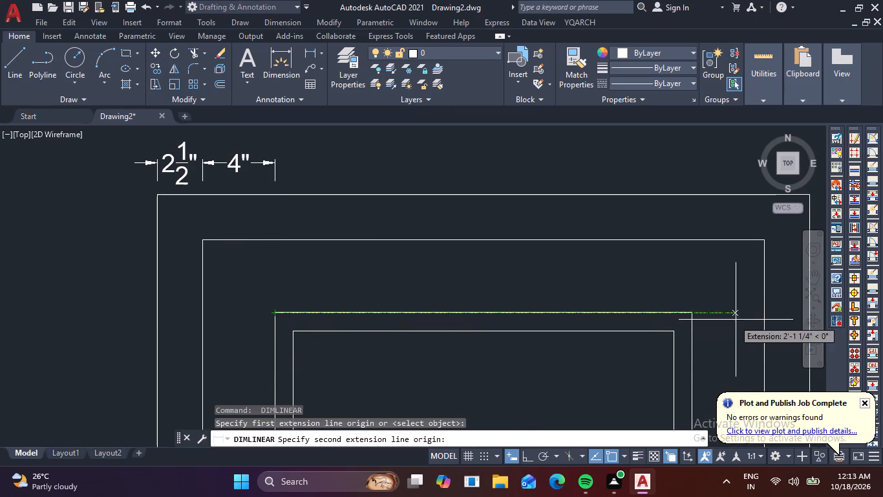
{"action": "left_click", "coordinate": [692, 315]}
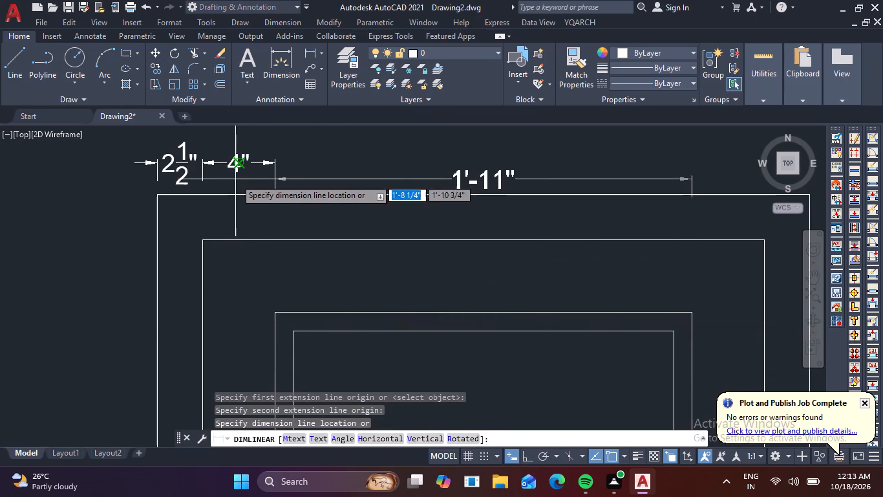
{"action": "left_click", "coordinate": [277, 162]}
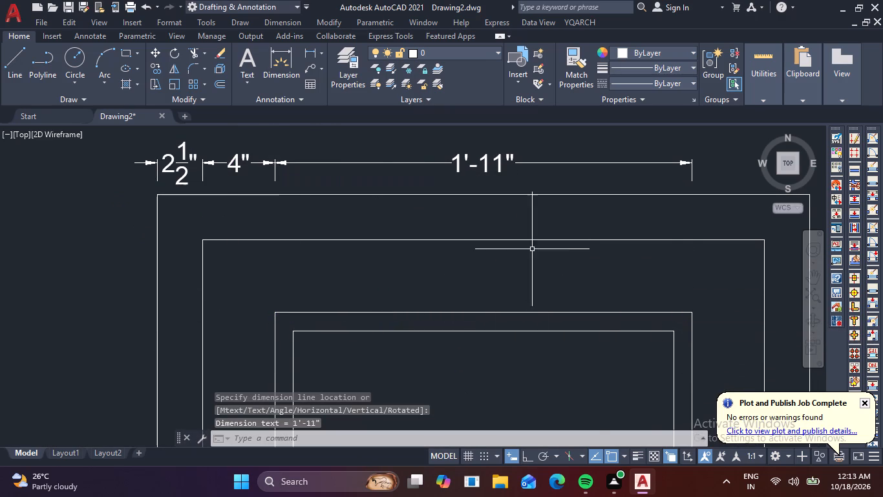
Add a horizontal dimension from the upper panel's outer top-right corner to the second outline's top-right corner, continuing the top dimension row.
{"action": "middle_click_drag", "start_coordinate": [543, 266], "coordinate": [333, 241]}
{"action": "key", "text": "space"}
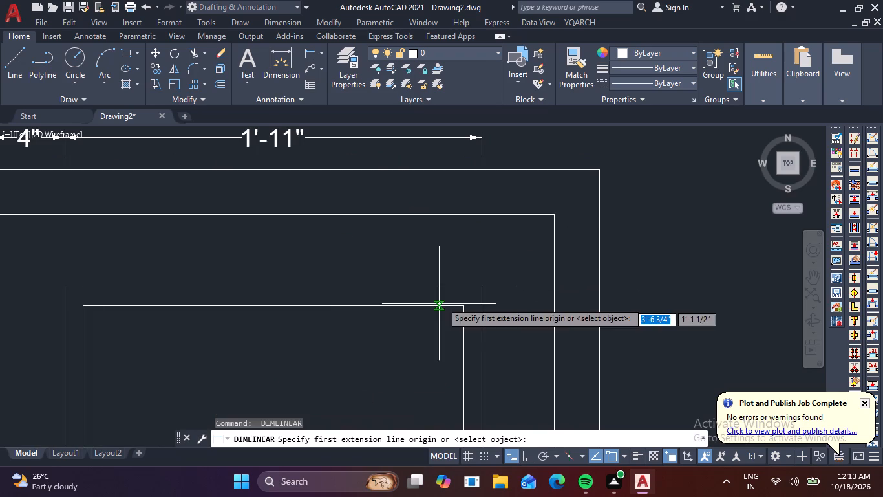
{"action": "left_click", "coordinate": [484, 286]}
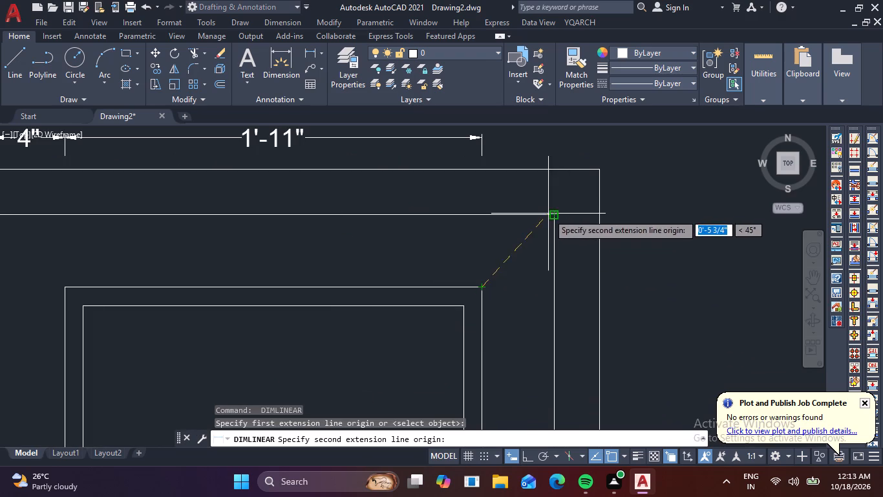
{"action": "left_click", "coordinate": [548, 214]}
{"action": "left_click", "coordinate": [483, 138]}
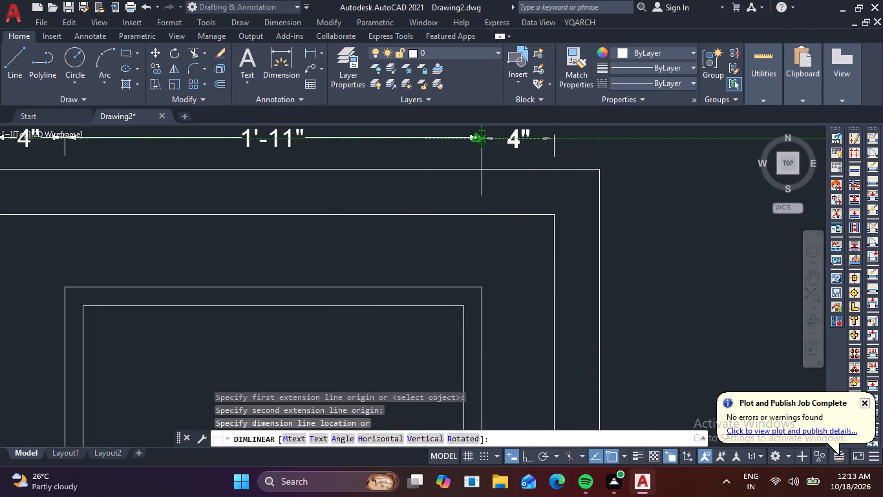
Complete the top dimension row with a horizontal dimension between the top-right corners of the second outline and the outermost outline.
{"action": "key", "text": "space"}
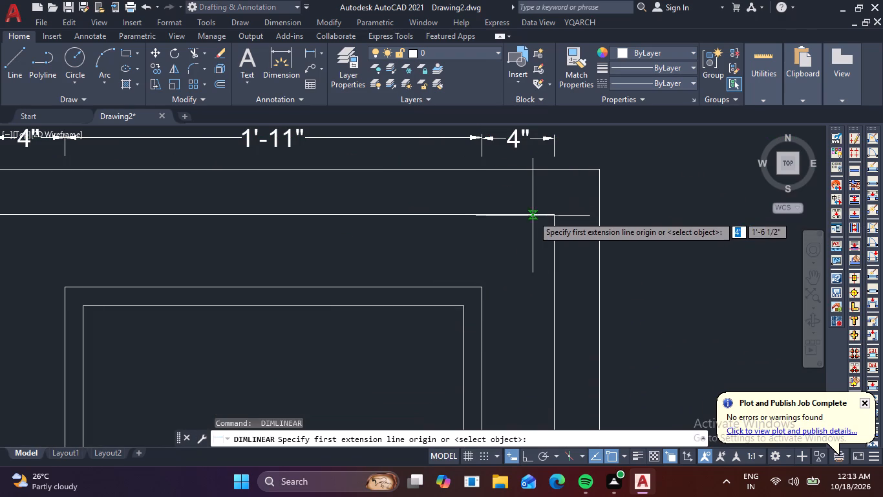
{"action": "left_click", "coordinate": [557, 217]}
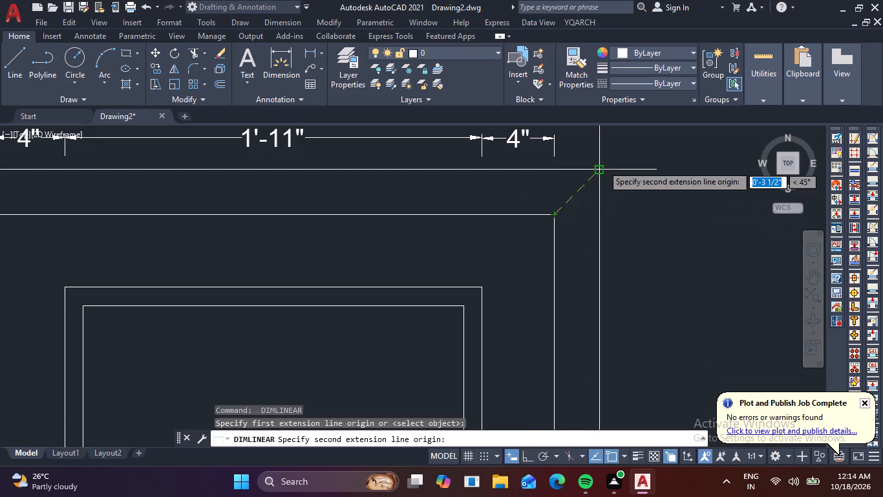
{"action": "left_click", "coordinate": [602, 164]}
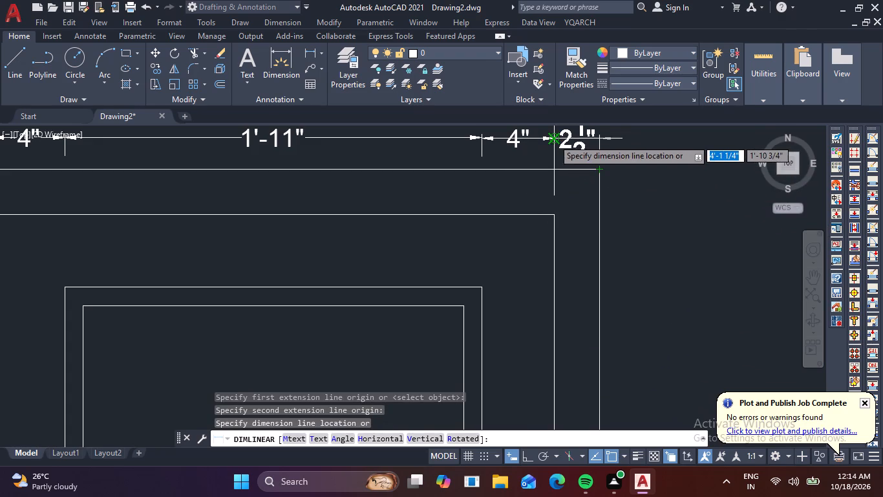
{"action": "left_click", "coordinate": [552, 138]}
Add a vertical dimension beside the door's left edge between the top-left corners of the second outline and the outermost outline.
{"action": "scroll", "coordinate": [533, 217], "scroll_direction": "down", "scroll_amount": 2}
{"action": "middle_click_drag", "start_coordinate": [500, 248], "coordinate": [716, 213]}
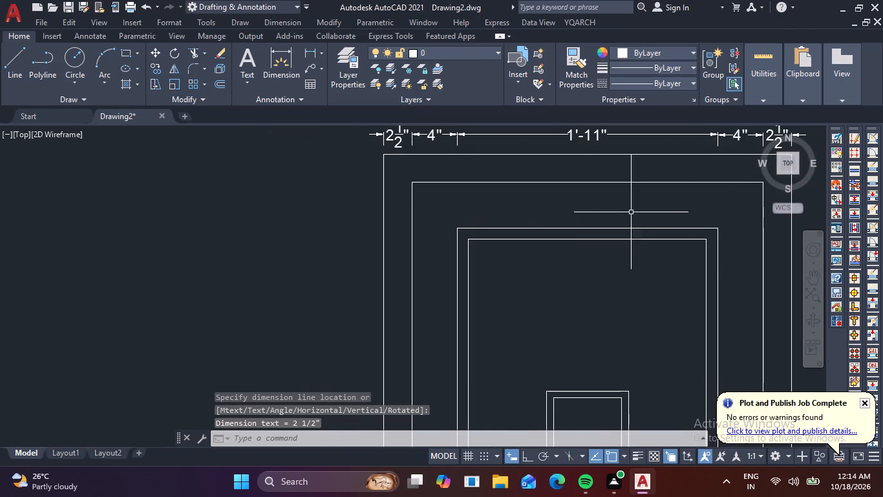
{"action": "key", "text": "space"}
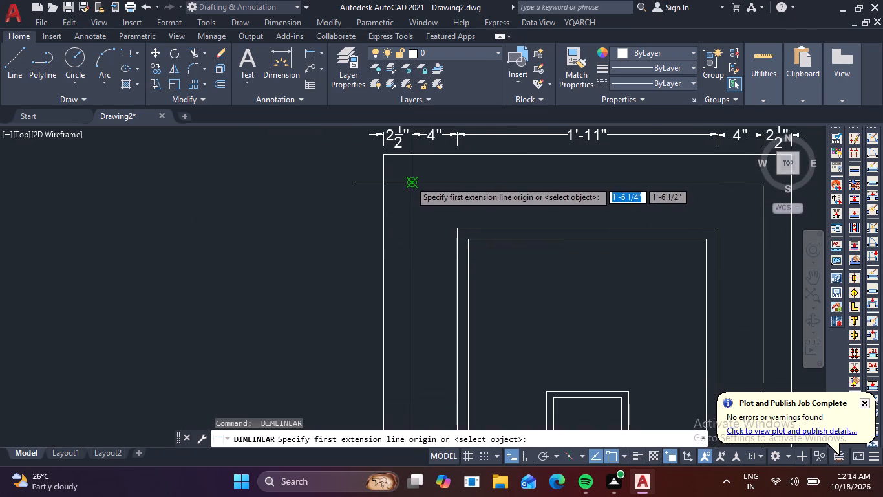
{"action": "left_click", "coordinate": [410, 181]}
{"action": "left_click", "coordinate": [382, 154]}
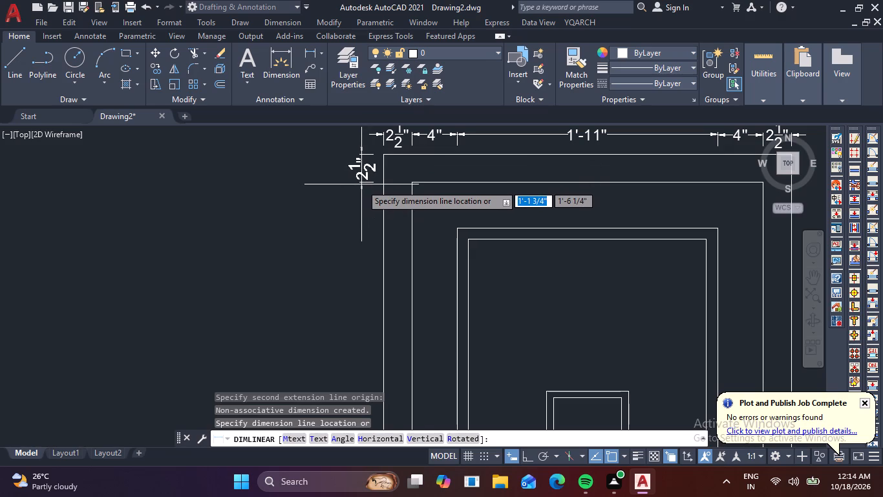
{"action": "left_click", "coordinate": [361, 185]}
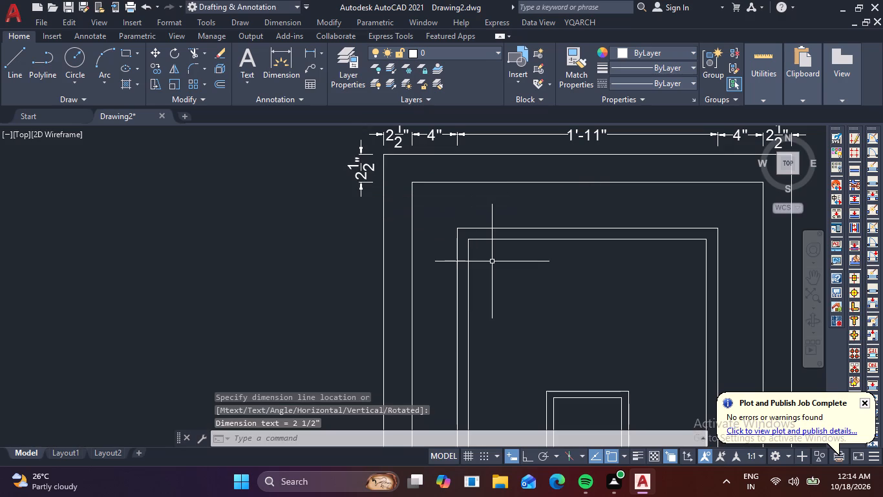
Add a vertical dimension from the upper panel's outer top-left corner to the second outline's top-left corner, in line with the first vertical dimension.
{"action": "key", "text": "space"}
{"action": "left_click", "coordinate": [460, 231]}
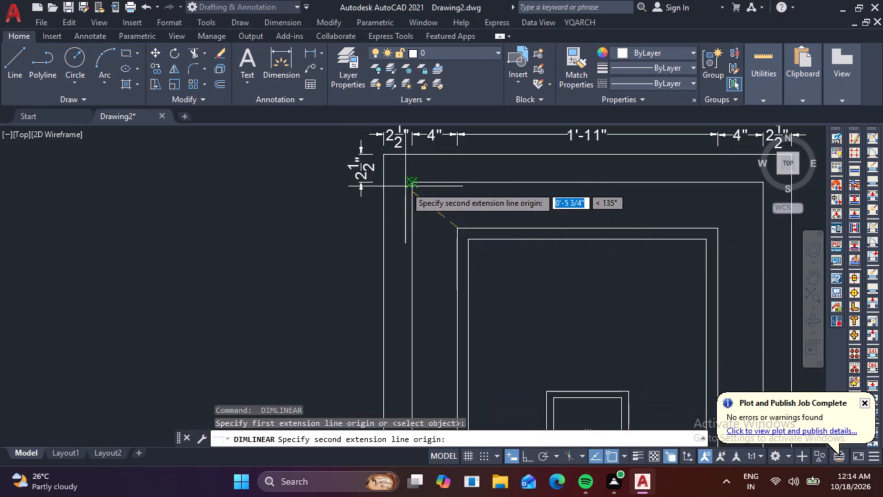
{"action": "left_click", "coordinate": [412, 181]}
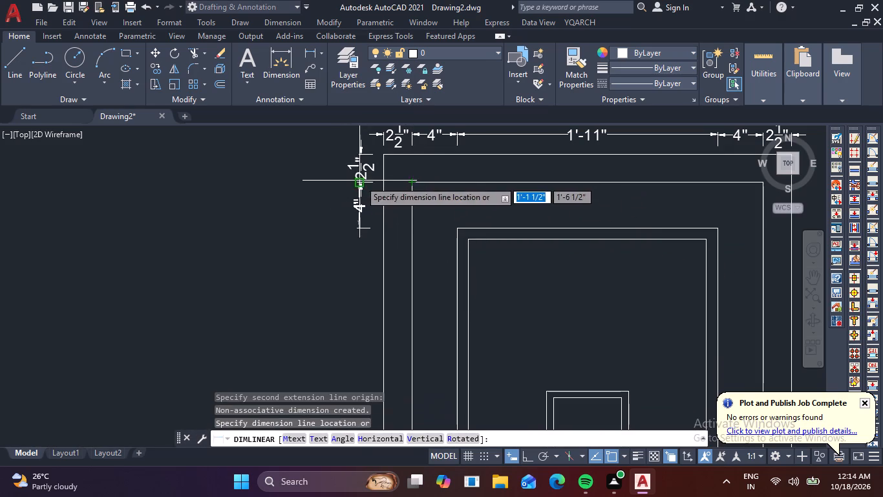
{"action": "left_click", "coordinate": [361, 182]}
Add a vertical dimension from the bordered square's outer top-left corner to the upper panel's outer top-left corner, continuing the left-hand dimension column.
{"action": "middle_click_drag", "start_coordinate": [461, 260], "coordinate": [445, 188]}
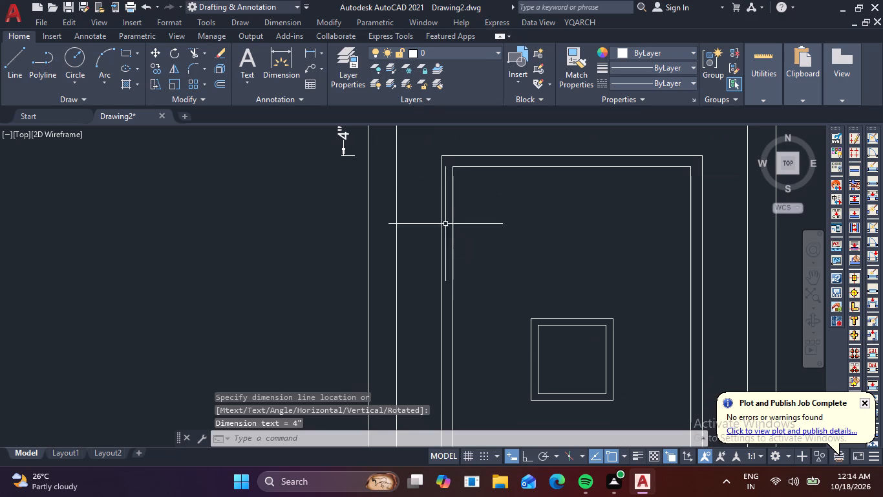
{"action": "key", "text": "space"}
{"action": "middle_click_drag", "start_coordinate": [546, 239], "coordinate": [515, 289]}
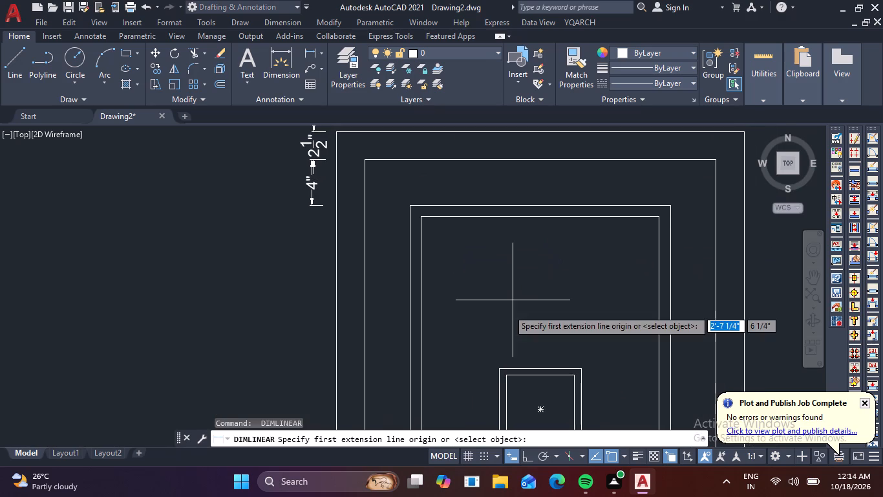
{"action": "left_click", "coordinate": [501, 367]}
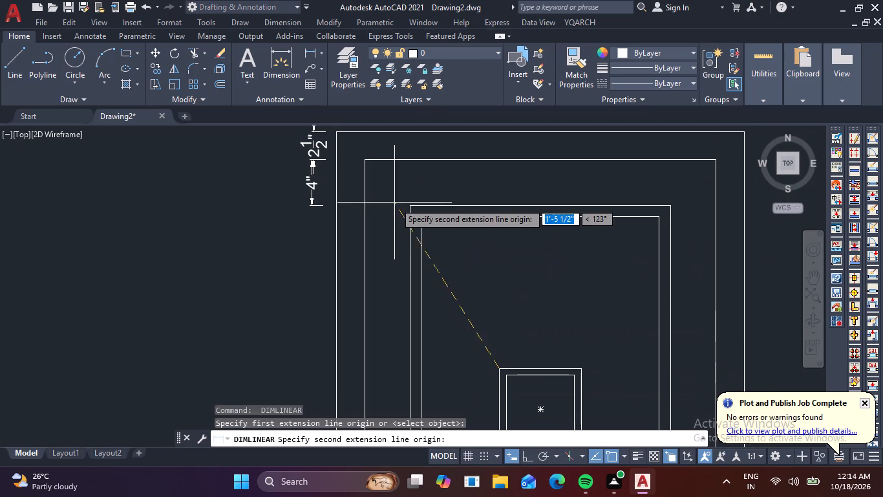
{"action": "left_click", "coordinate": [409, 209]}
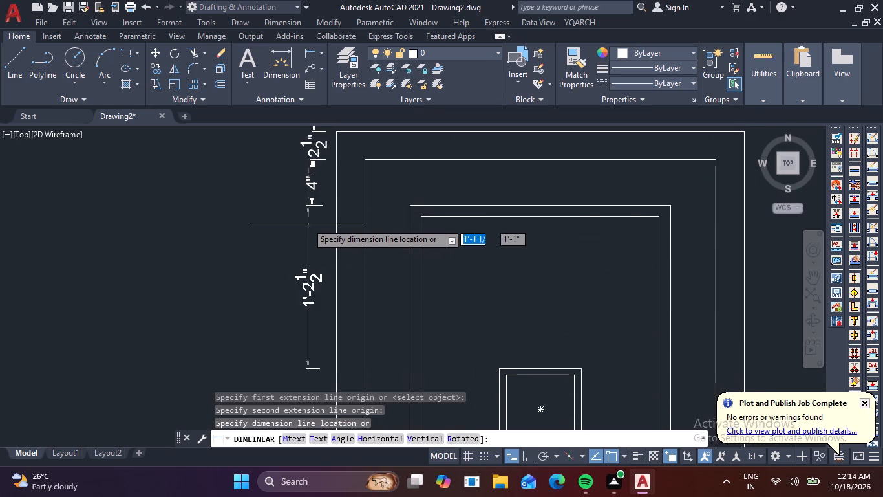
{"action": "left_click", "coordinate": [314, 205]}
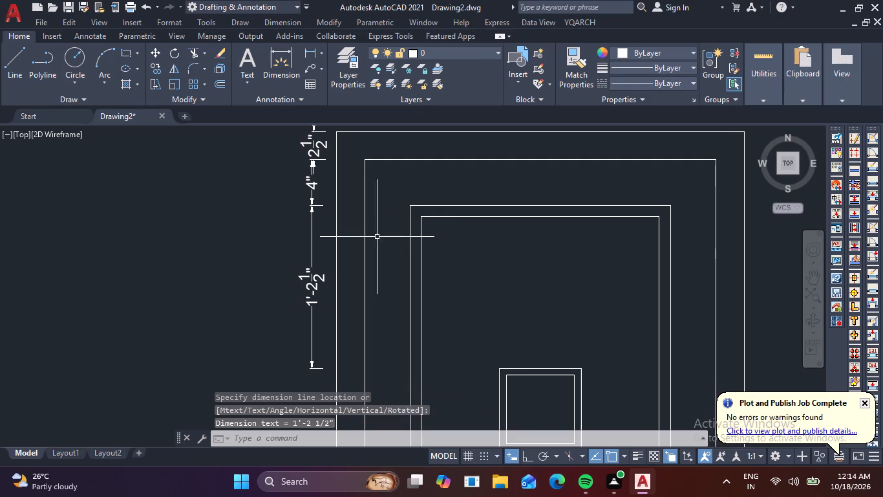
Add a vertical dimension for the bordered square's outer left side, continuing the left-hand dimension column.
{"action": "key", "text": "space"}
{"action": "middle_click_drag", "start_coordinate": [420, 300], "coordinate": [475, 134]}
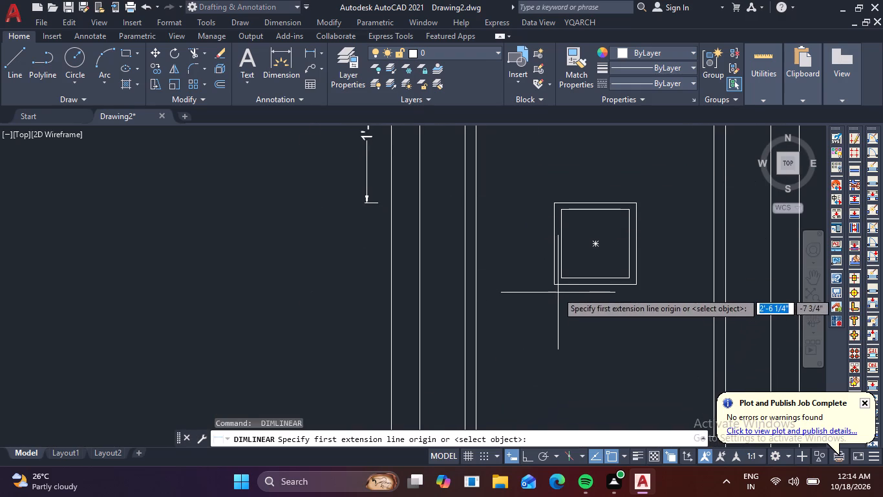
{"action": "left_click", "coordinate": [553, 285]}
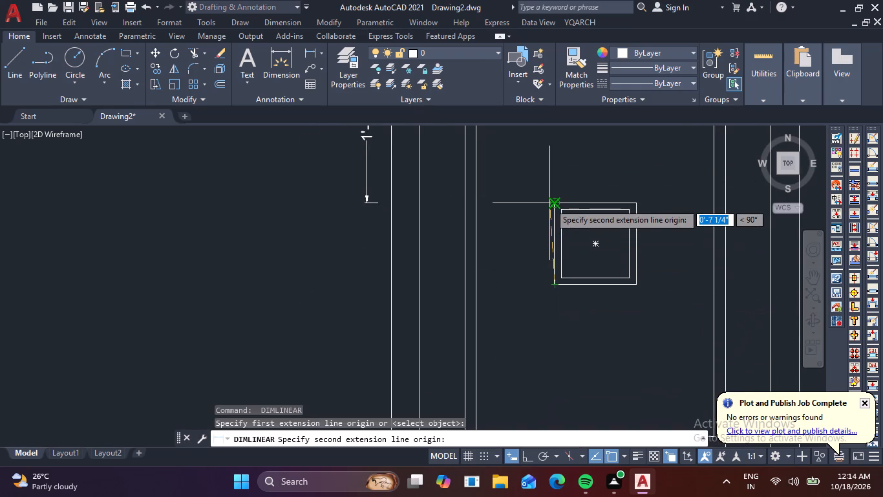
{"action": "left_click", "coordinate": [557, 203]}
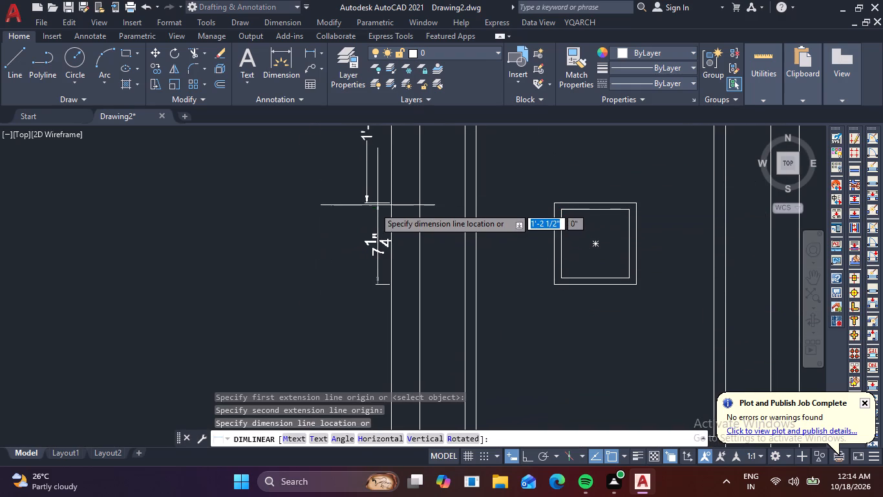
{"action": "left_click", "coordinate": [367, 204]}
Add a vertical dimension from the bordered square's outer bottom-left corner to the upper panel's outer bottom-left corner, in line with the left-hand column.
{"action": "middle_click_drag", "start_coordinate": [505, 287], "coordinate": [506, 283]}
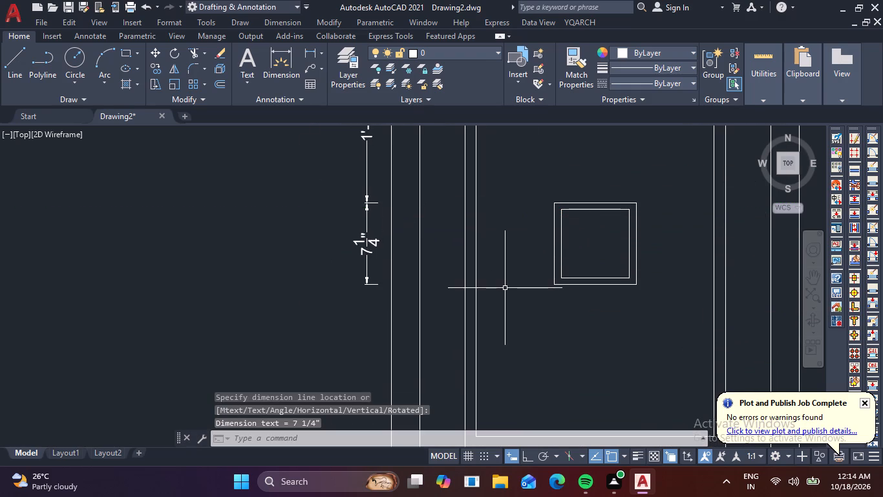
{"action": "middle_click_drag", "start_coordinate": [506, 283], "coordinate": [487, 170]}
{"action": "key", "text": "space"}
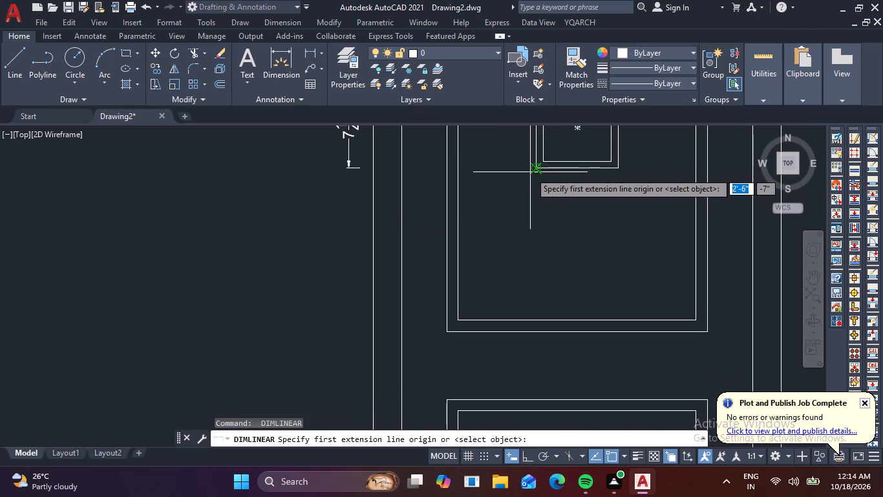
{"action": "left_click", "coordinate": [533, 169]}
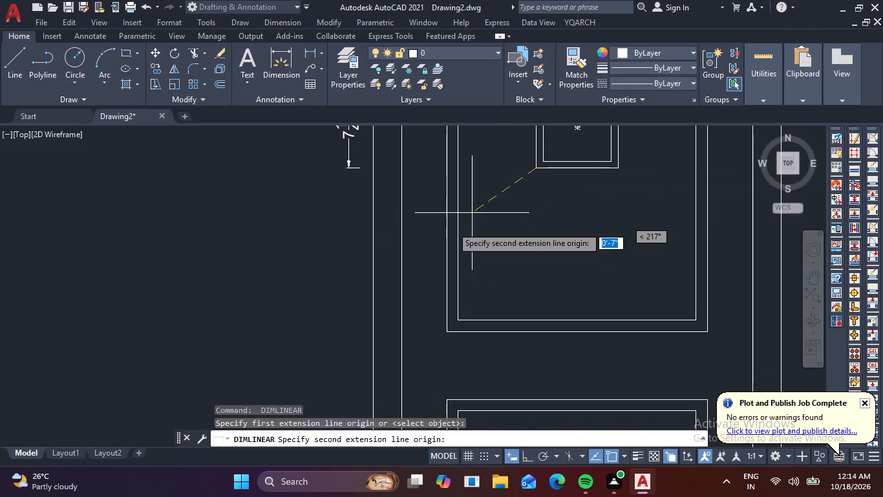
{"action": "left_click", "coordinate": [449, 331]}
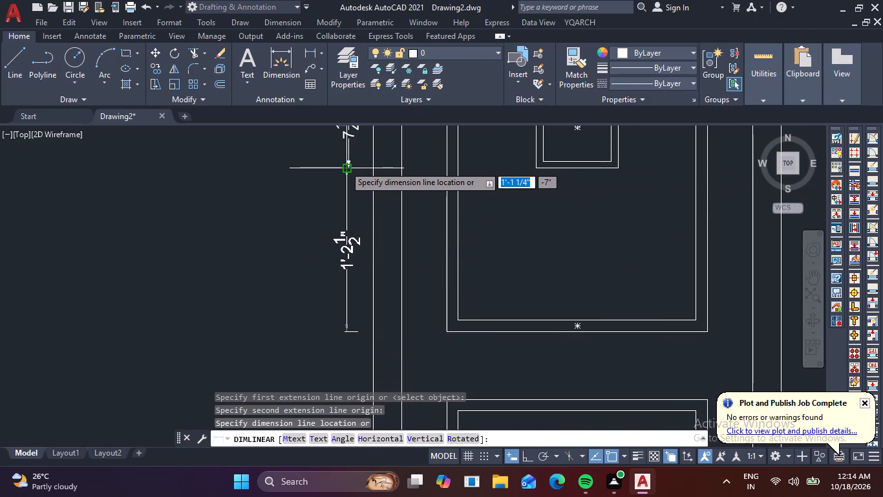
{"action": "scroll", "coordinate": [357, 169], "scroll_direction": "up", "scroll_amount": 2}
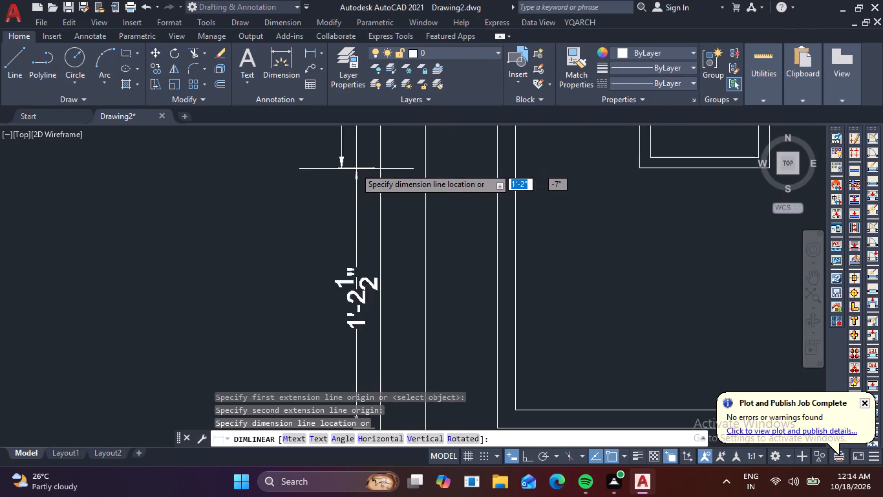
{"action": "left_click", "coordinate": [334, 170]}
Add a vertical dimension across the gap from the upper panel's outer bottom-left corner to the lower panel's outer top-left corner, continuing the column.
{"action": "scroll", "coordinate": [387, 198], "scroll_direction": "down", "scroll_amount": 3}
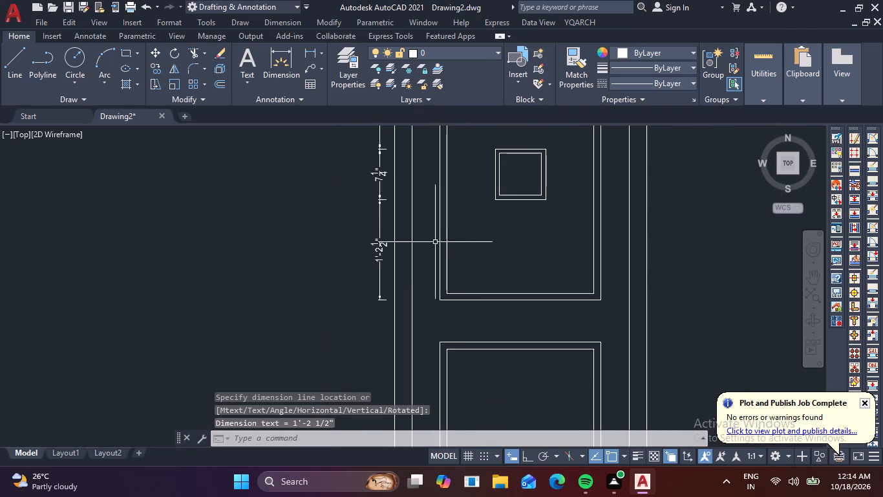
{"action": "middle_click_drag", "start_coordinate": [475, 288], "coordinate": [471, 225]}
{"action": "key", "text": "space"}
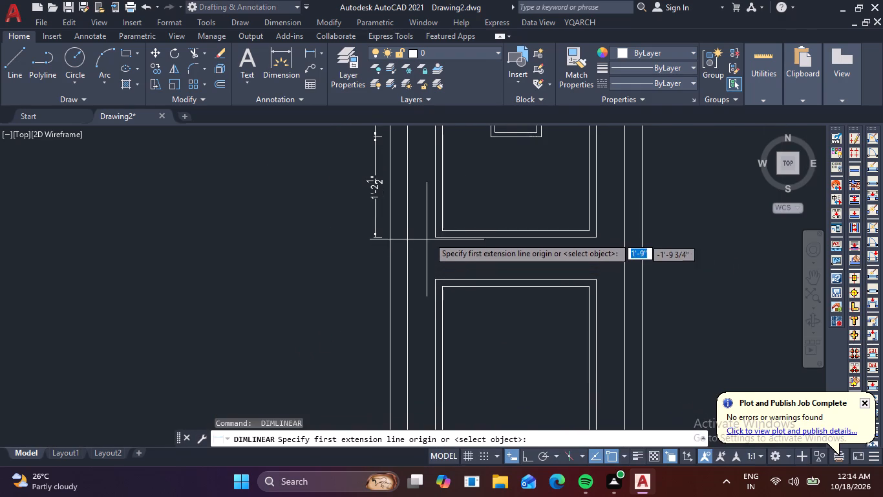
{"action": "left_click", "coordinate": [434, 236]}
{"action": "left_click", "coordinate": [433, 283]}
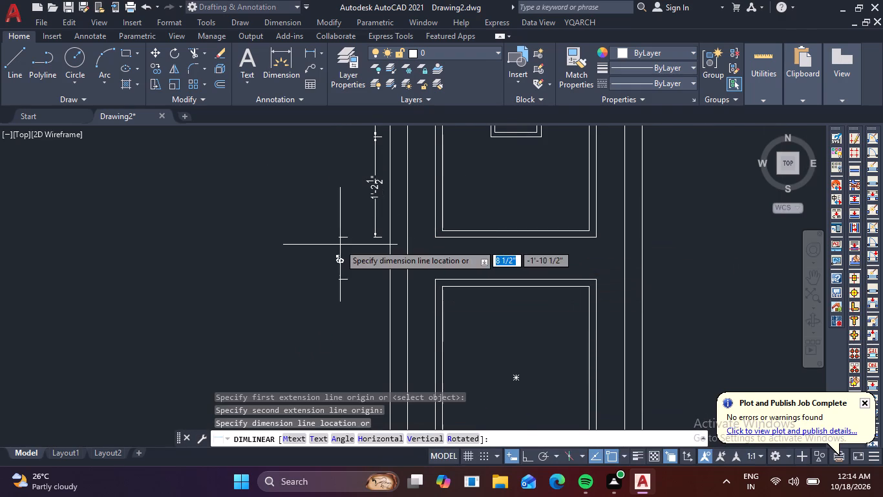
{"action": "left_click", "coordinate": [376, 238]}
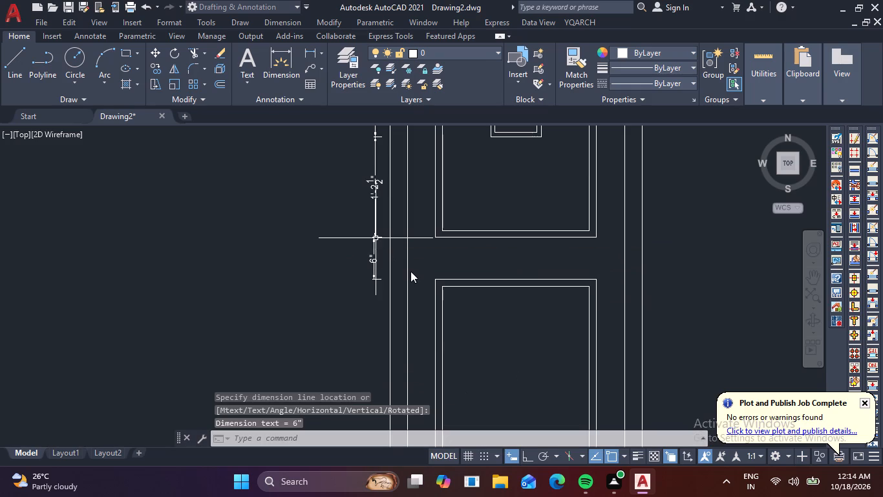
Add a vertical dimension for the lower panel's full outer height, in line with the left-hand dimension column.
{"action": "middle_click_drag", "start_coordinate": [422, 278], "coordinate": [431, 212]}
{"action": "key", "text": "space"}
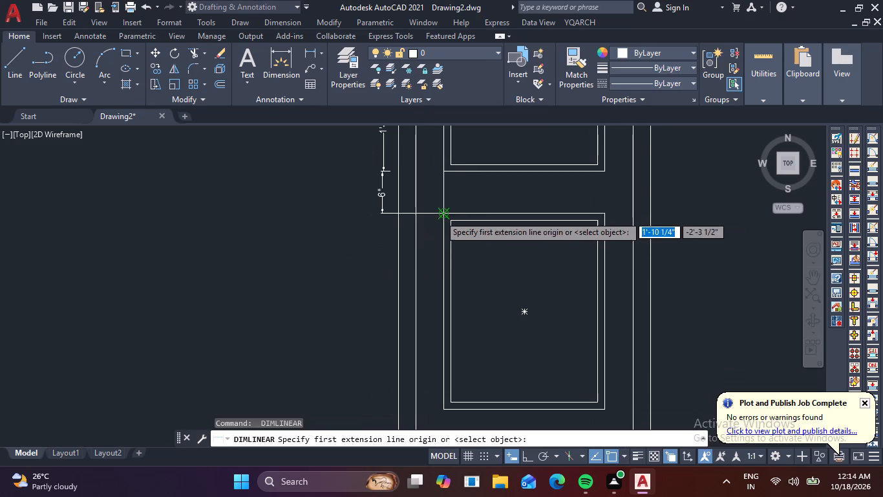
{"action": "left_click", "coordinate": [445, 214]}
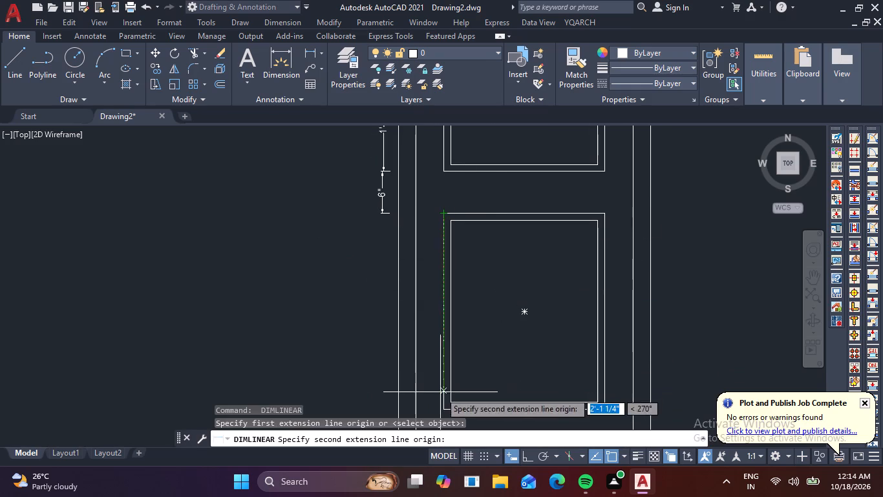
{"action": "left_click", "coordinate": [446, 412]}
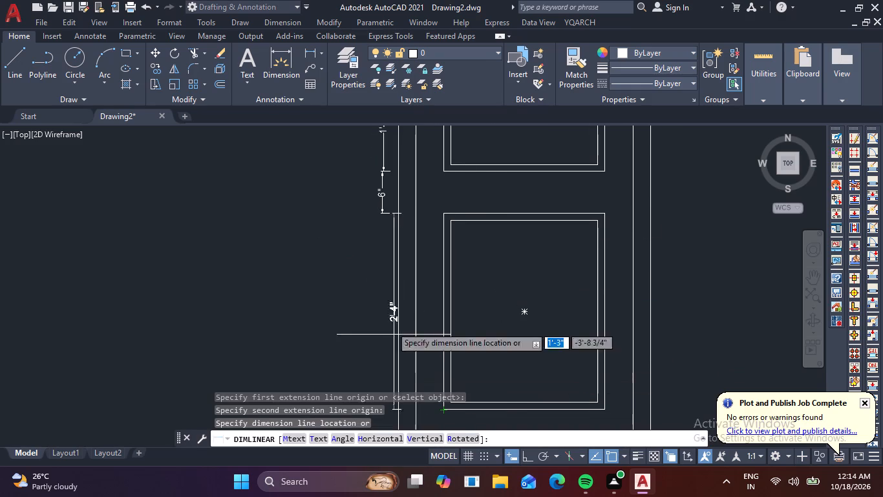
{"action": "scroll", "coordinate": [390, 221], "scroll_direction": "up", "scroll_amount": 2}
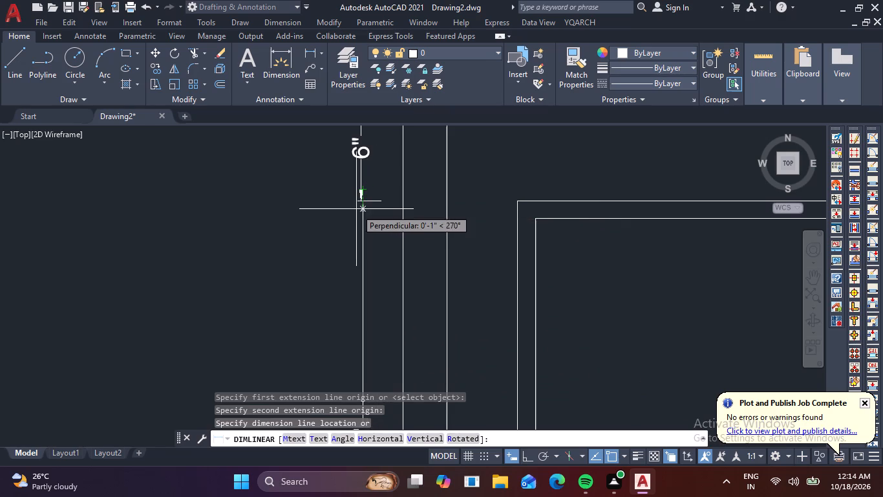
{"action": "left_click", "coordinate": [361, 201]}
Add a vertical dimension from the lower panel's outer bottom-left corner down to the second outline's bottom edge, below the previous column dimension.
{"action": "scroll", "coordinate": [395, 260], "scroll_direction": "down", "scroll_amount": 2}
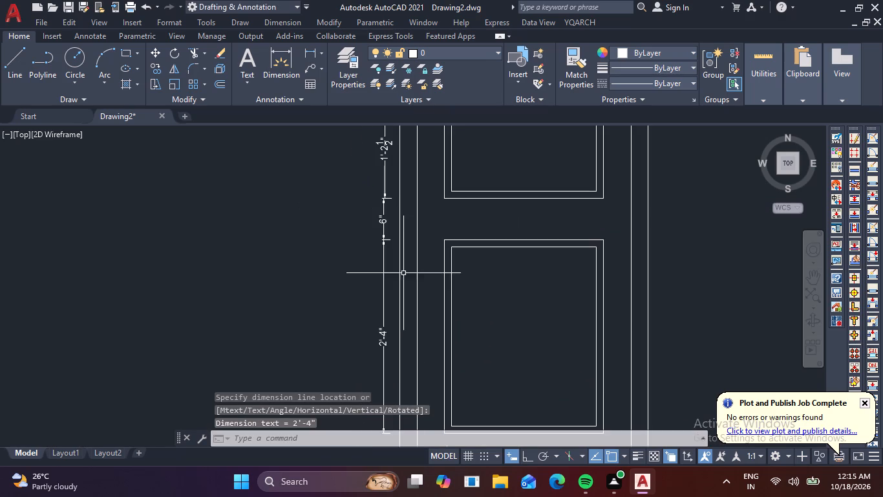
{"action": "middle_click_drag", "start_coordinate": [408, 294], "coordinate": [401, 162]}
{"action": "key", "text": "space"}
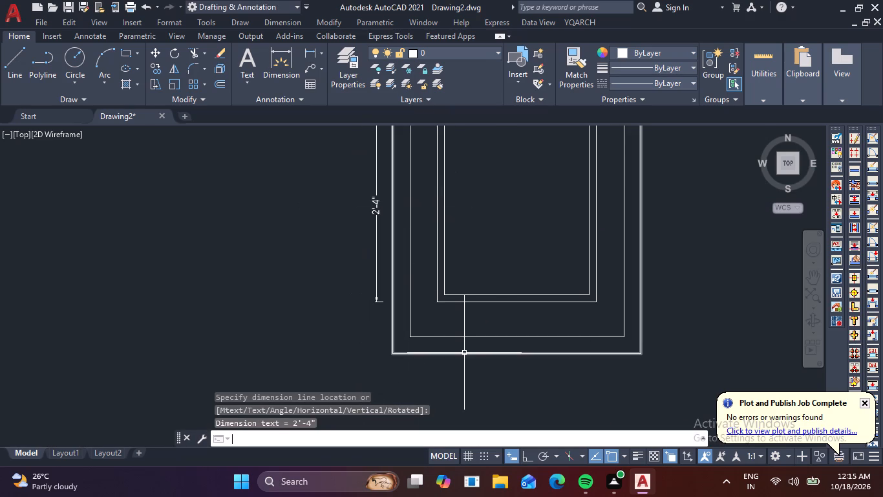
{"action": "scroll", "coordinate": [429, 305], "scroll_direction": "up", "scroll_amount": 1}
{"action": "left_click", "coordinate": [443, 300]}
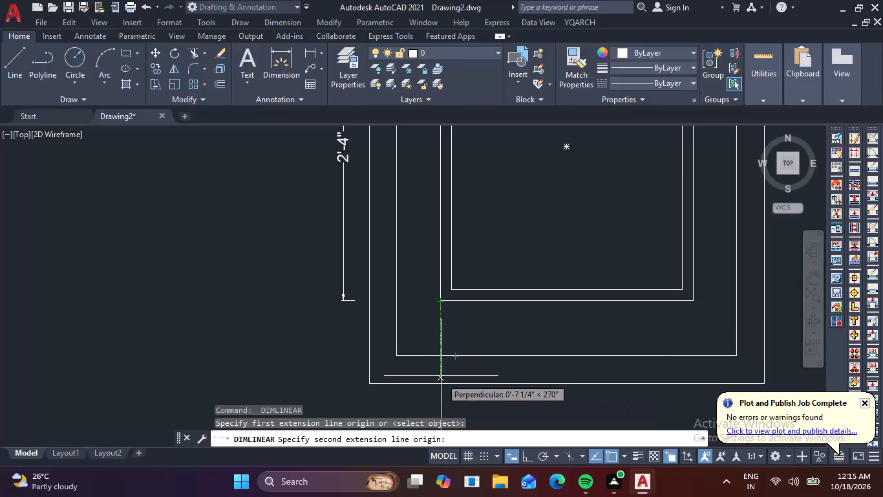
{"action": "left_click", "coordinate": [440, 355]}
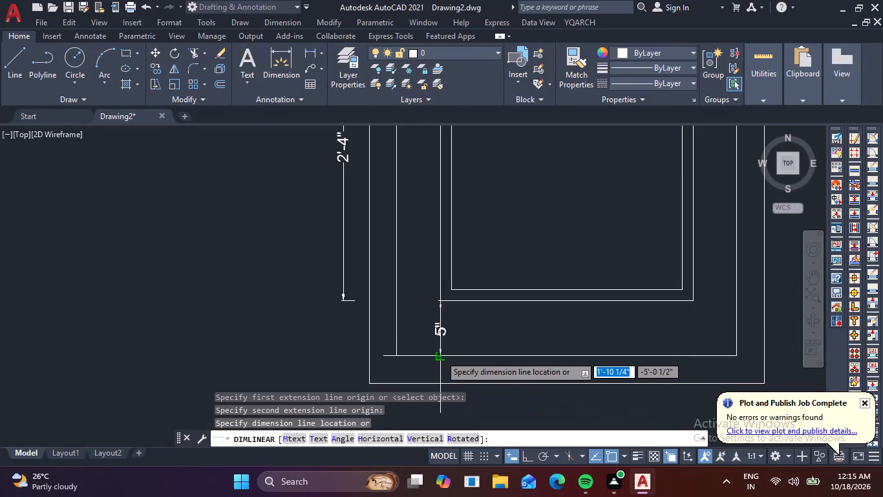
{"action": "left_click", "coordinate": [341, 301]}
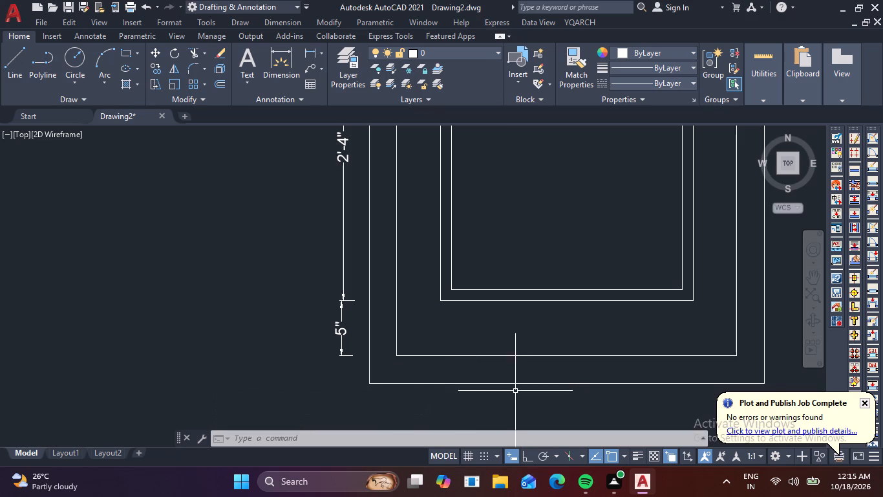
{"action": "key", "text": "Escape"}
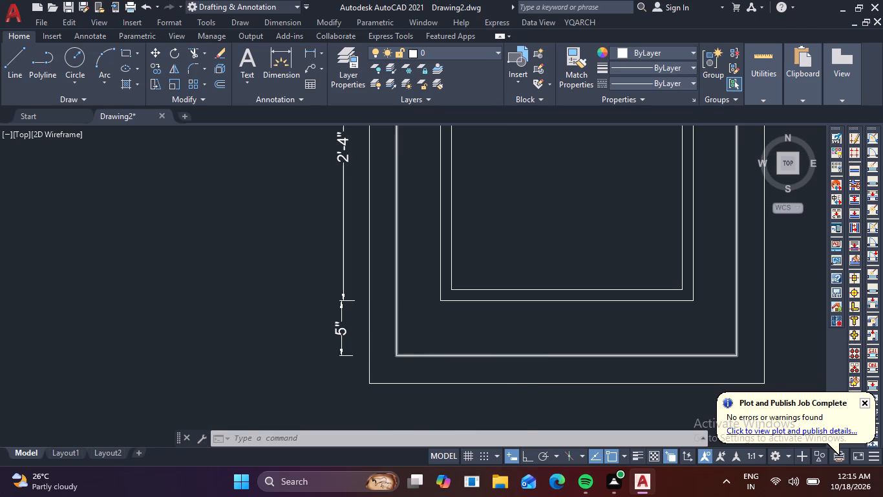
{"action": "key", "text": "Escape"}
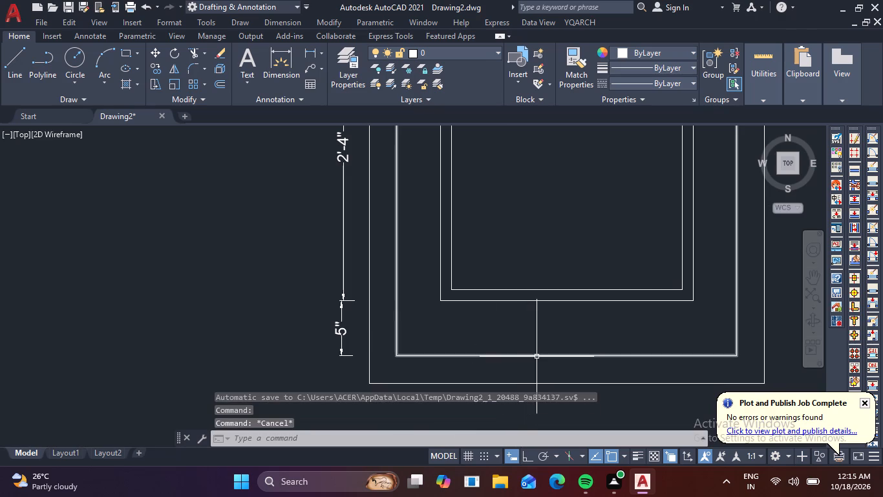
Explode the second outline and trim away its bottom edge below the lower panel.
{"action": "left_click", "coordinate": [537, 357]}
{"action": "type", "text": "X"}
{"action": "key", "text": "space"}
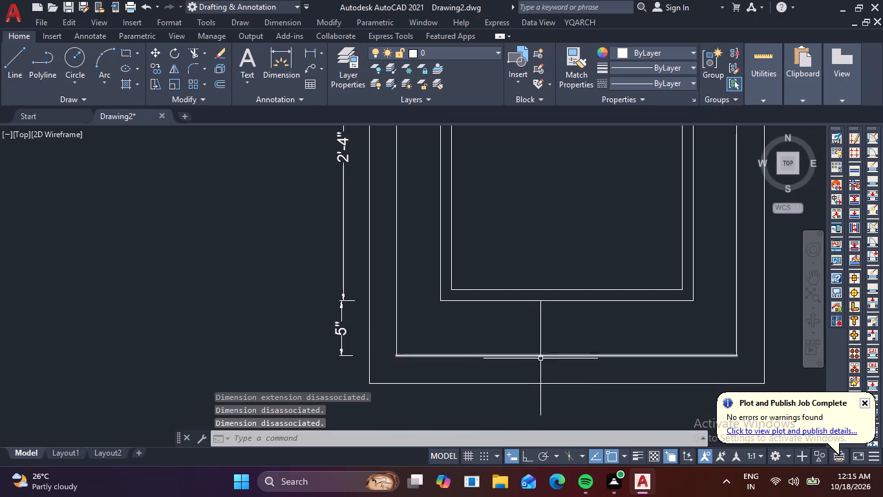
{"action": "type", "text": "TR"}
{"action": "key", "text": "space"}
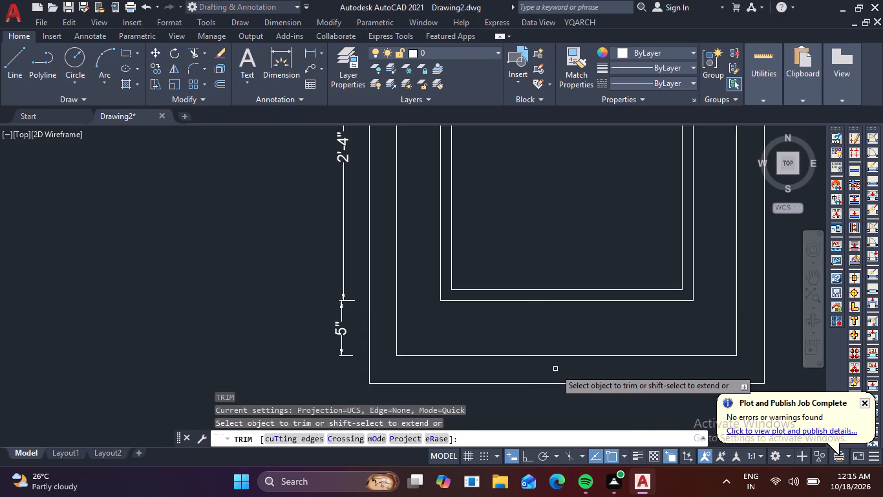
{"action": "left_click_drag", "start_coordinate": [556, 370], "coordinate": [542, 347]}
{"action": "key", "text": "Escape"}
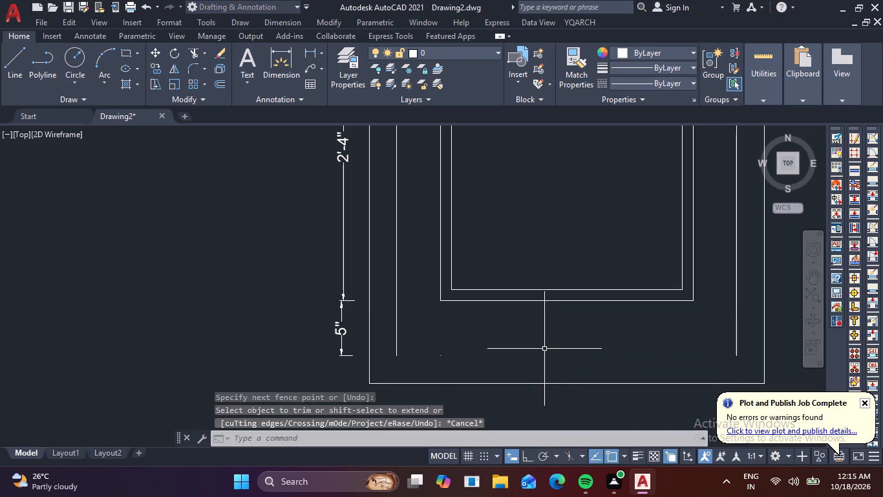
{"action": "key", "text": "Escape"}
Extend the second outline's left and right sides down to the outermost outline's bottom edge.
{"action": "type", "text": "EX"}
{"action": "key", "text": "space"}
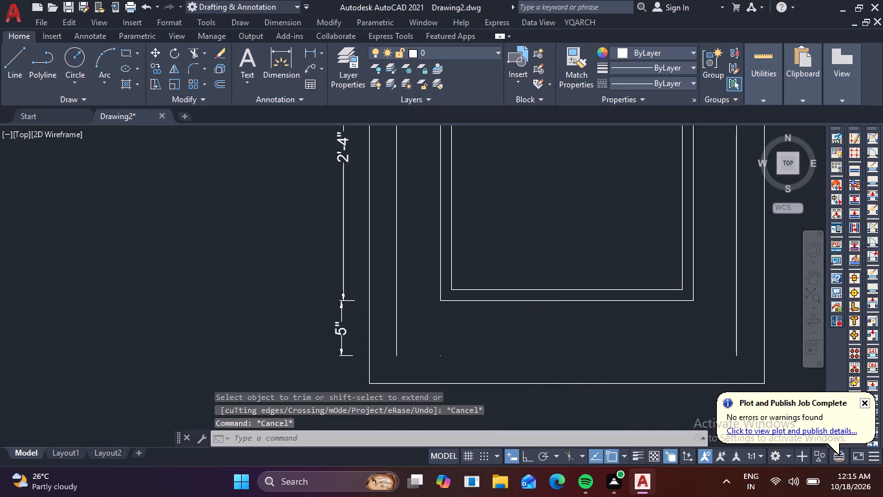
{"action": "left_click", "coordinate": [396, 349]}
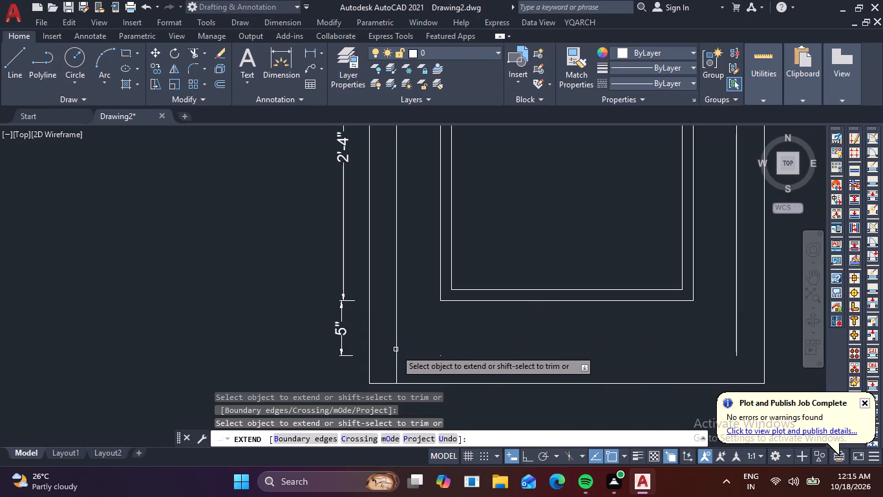
{"action": "left_click", "coordinate": [738, 342]}
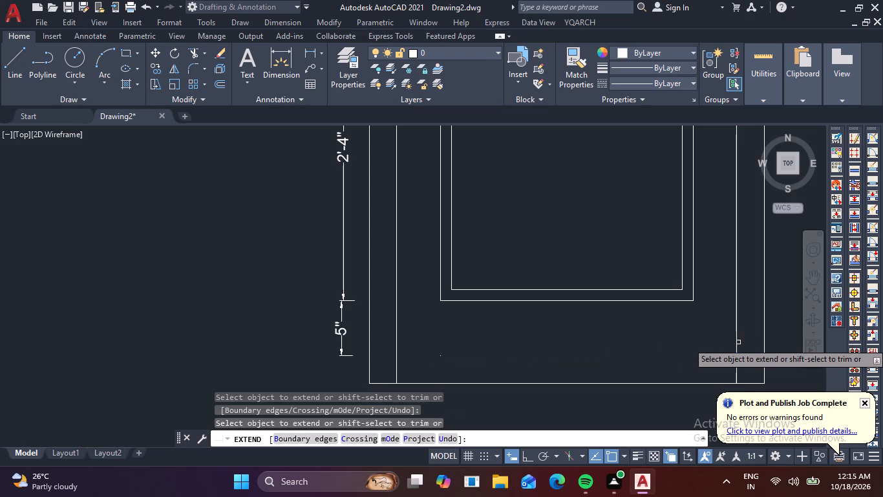
{"action": "key", "text": "Escape"}
{"action": "key", "text": "Escape"}
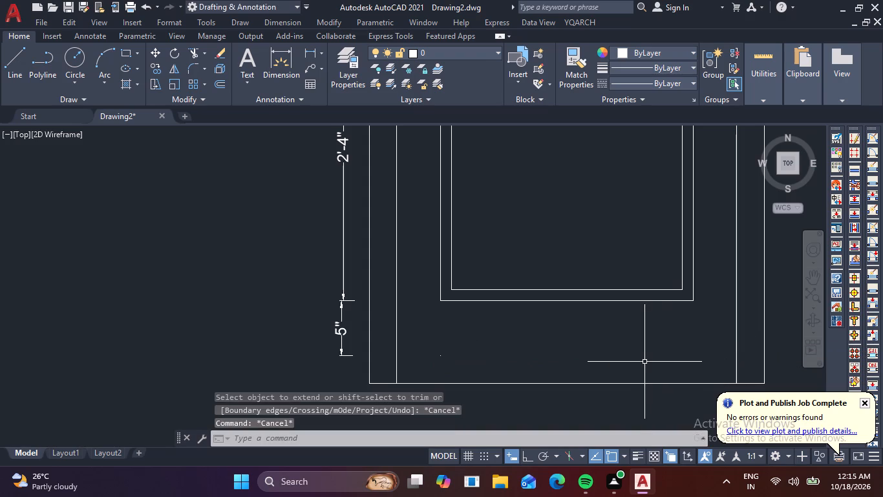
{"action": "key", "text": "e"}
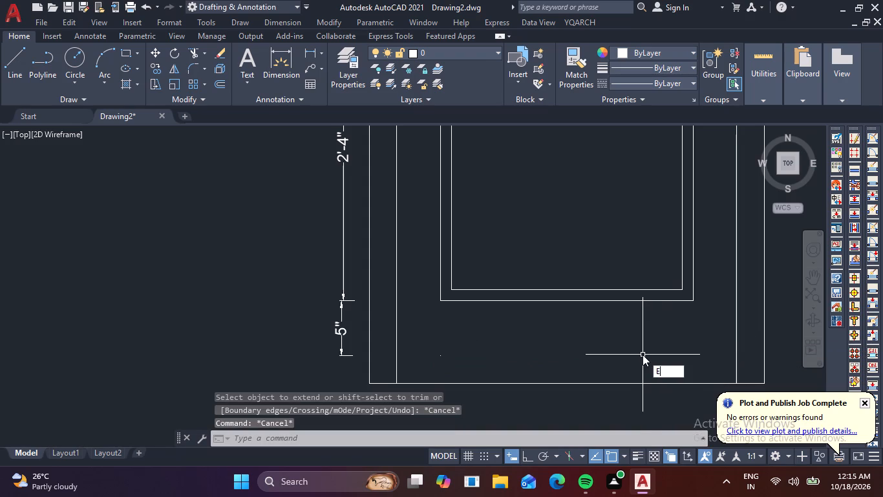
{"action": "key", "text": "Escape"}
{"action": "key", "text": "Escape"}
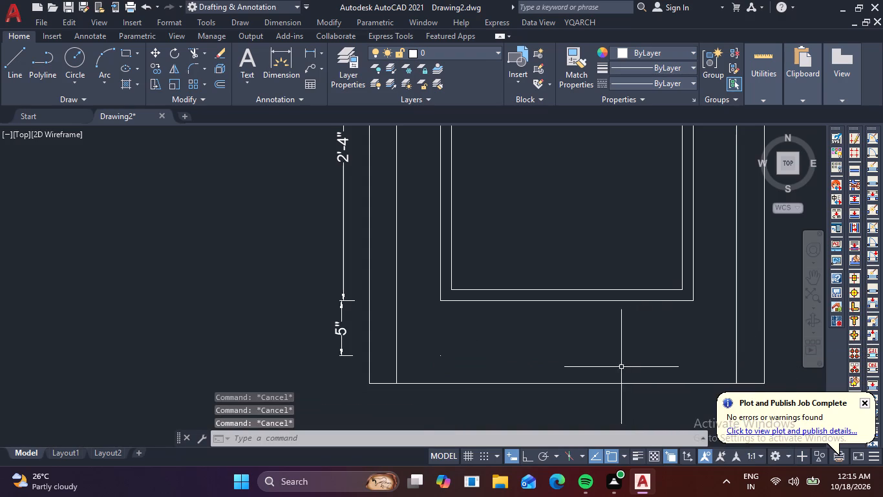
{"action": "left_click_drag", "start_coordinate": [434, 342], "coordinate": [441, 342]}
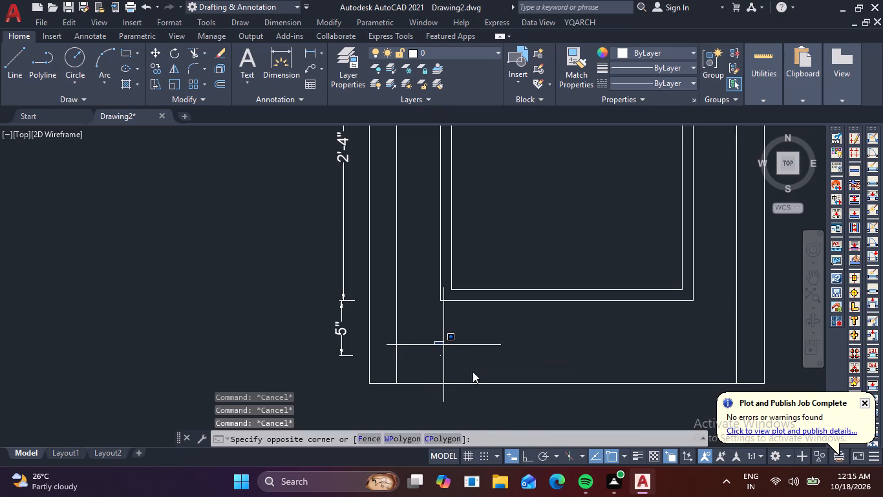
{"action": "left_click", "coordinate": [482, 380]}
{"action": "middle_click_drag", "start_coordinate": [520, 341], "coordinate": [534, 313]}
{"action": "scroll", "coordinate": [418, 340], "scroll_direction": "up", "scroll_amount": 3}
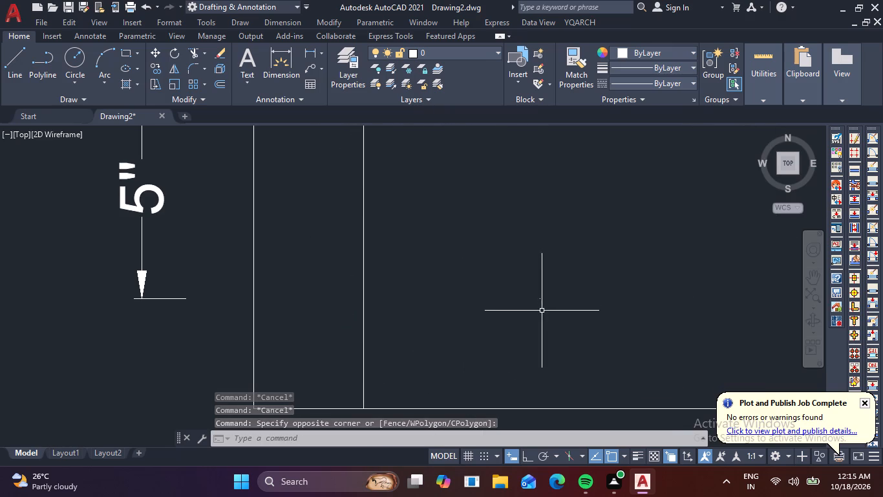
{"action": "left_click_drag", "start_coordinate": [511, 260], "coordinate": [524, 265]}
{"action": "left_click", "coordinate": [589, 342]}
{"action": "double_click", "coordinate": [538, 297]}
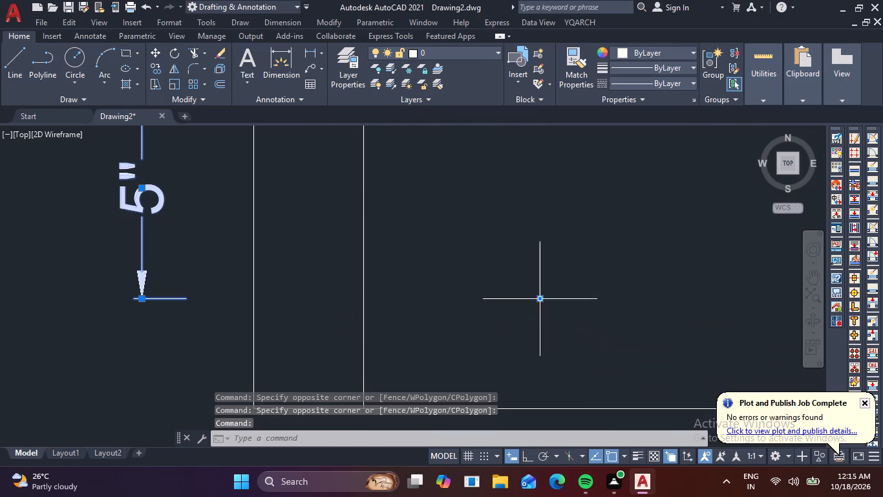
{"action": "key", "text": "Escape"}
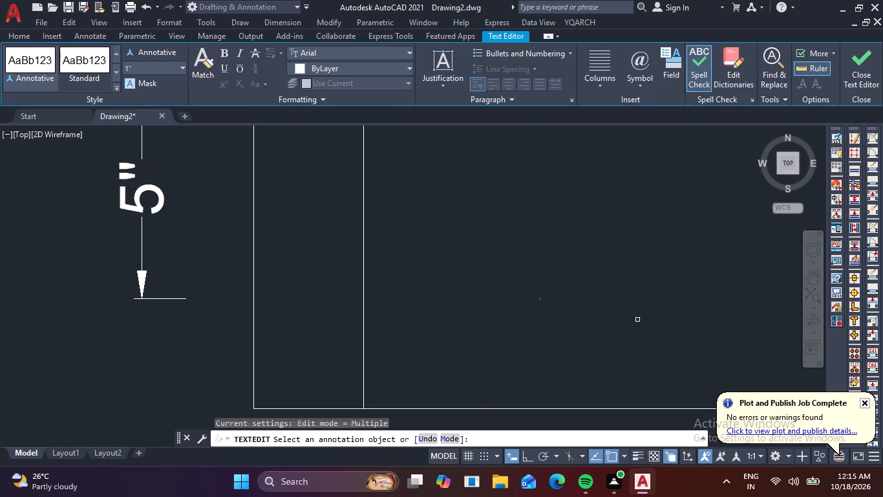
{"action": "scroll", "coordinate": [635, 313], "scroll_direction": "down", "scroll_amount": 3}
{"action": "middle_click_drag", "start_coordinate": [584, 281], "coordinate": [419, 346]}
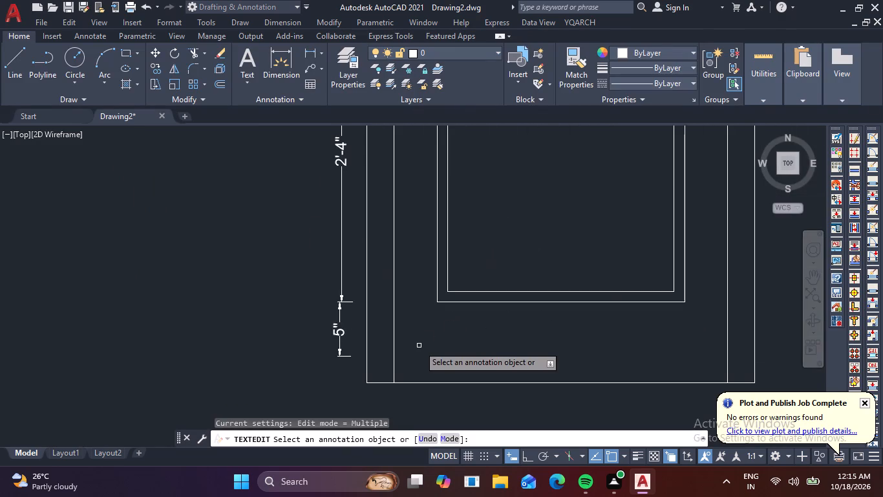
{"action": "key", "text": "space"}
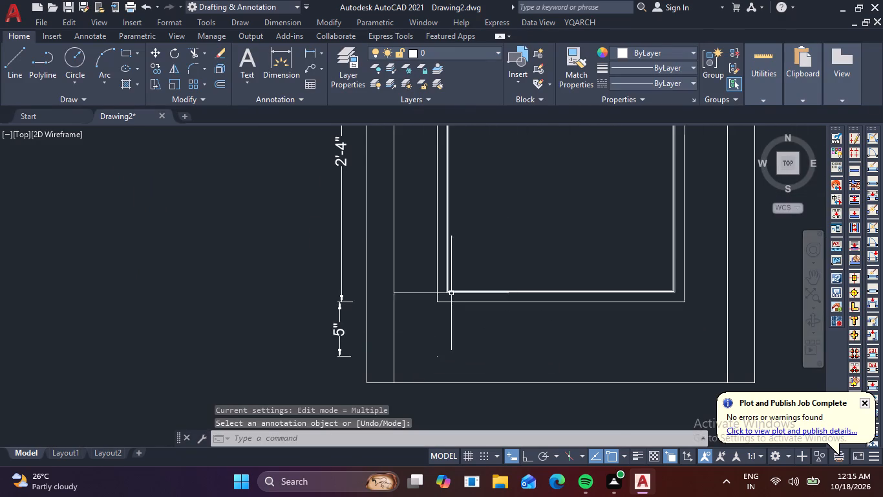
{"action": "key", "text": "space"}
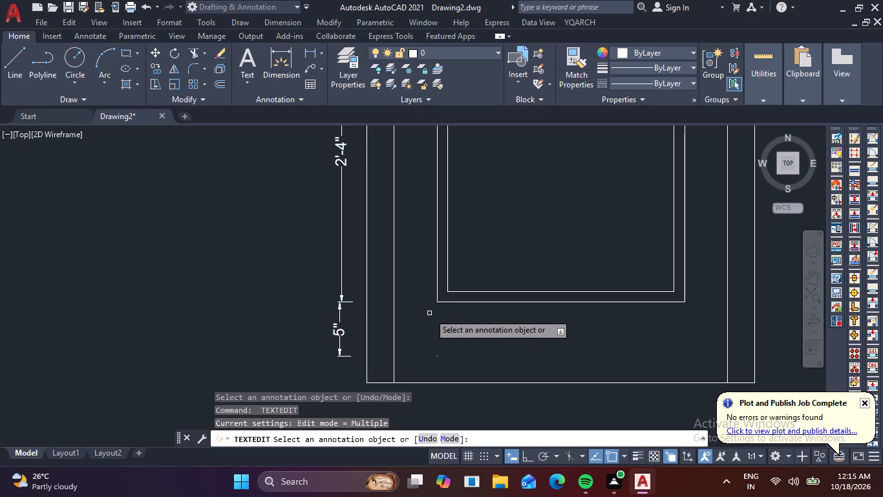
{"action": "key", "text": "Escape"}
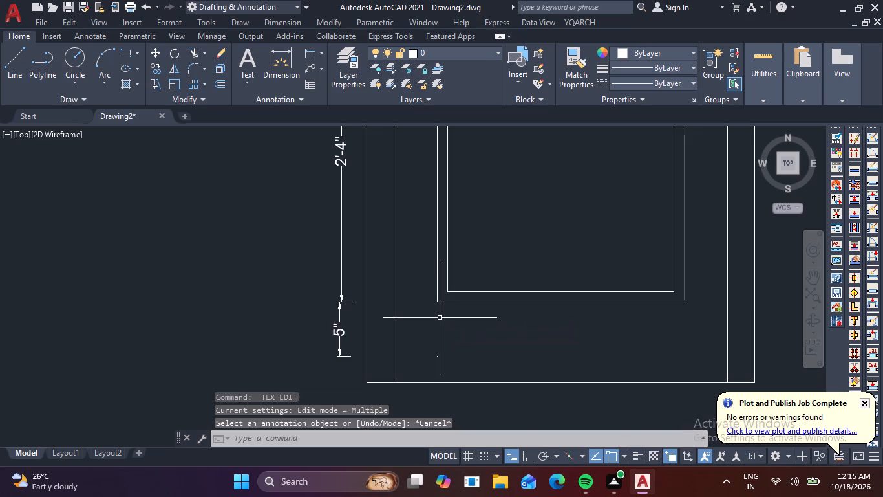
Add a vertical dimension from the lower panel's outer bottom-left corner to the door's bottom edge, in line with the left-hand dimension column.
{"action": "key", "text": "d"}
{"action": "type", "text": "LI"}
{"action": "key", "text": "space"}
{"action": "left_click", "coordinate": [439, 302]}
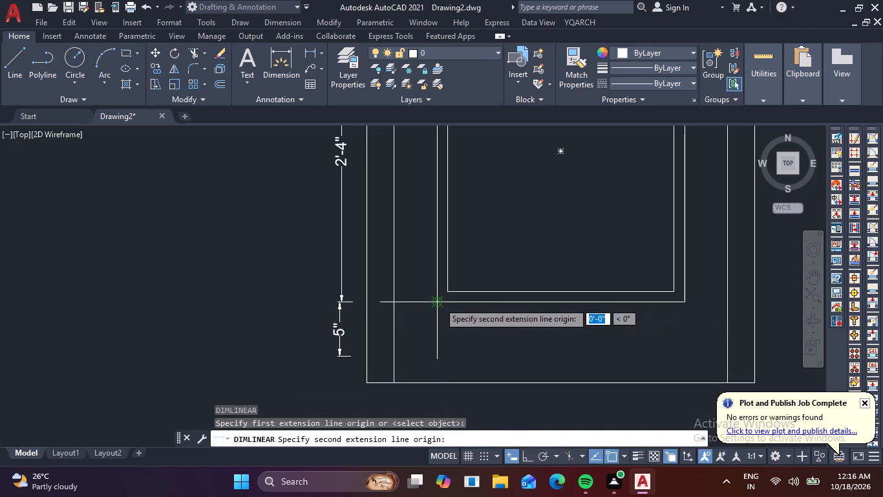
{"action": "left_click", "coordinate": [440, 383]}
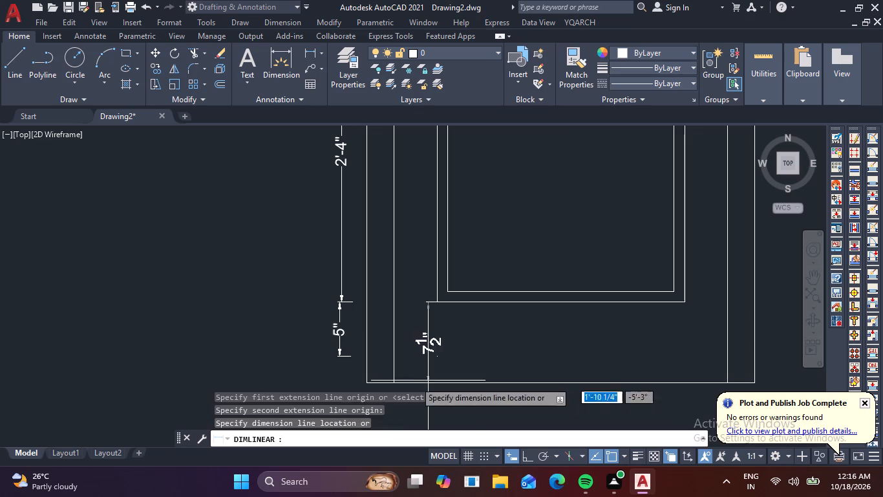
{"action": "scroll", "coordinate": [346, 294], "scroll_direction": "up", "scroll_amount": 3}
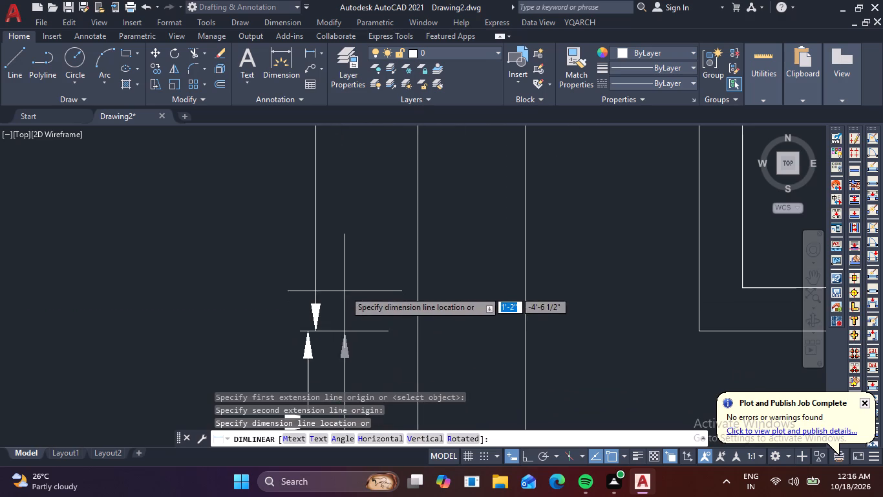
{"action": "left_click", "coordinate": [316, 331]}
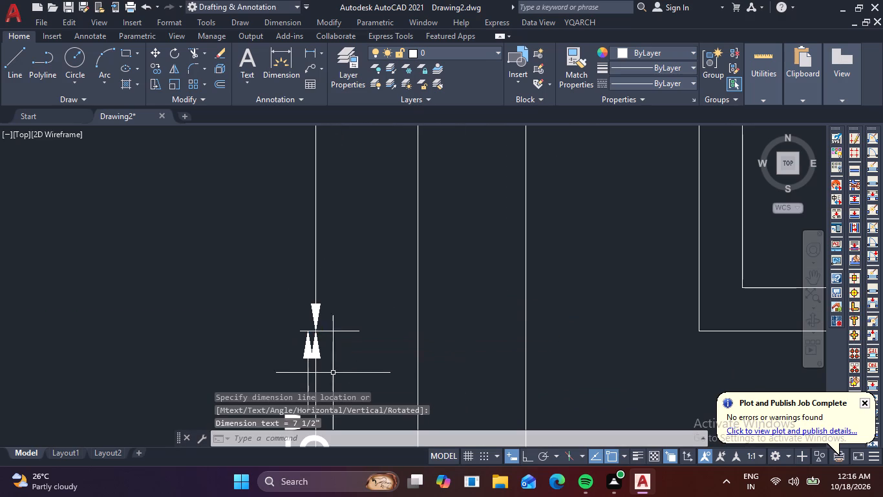
Erase the old 5" dimension below the lower panel's height dimension.
{"action": "left_click", "coordinate": [304, 348]}
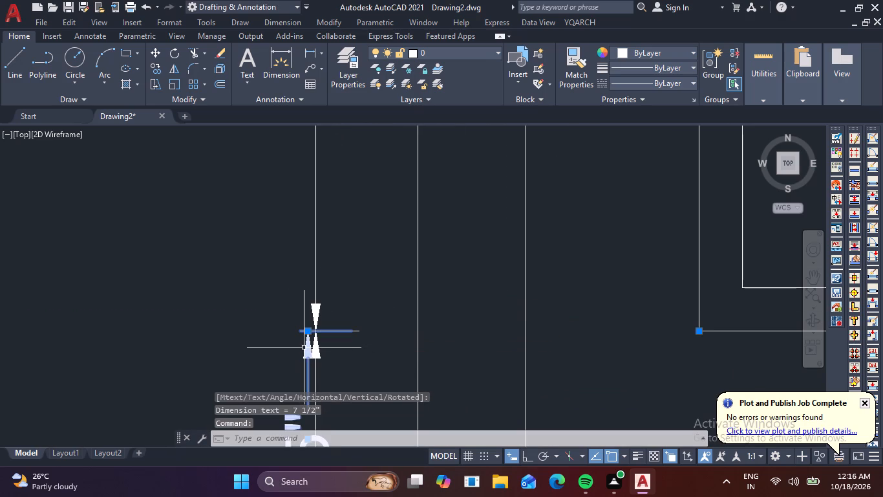
{"action": "key", "text": "Delete"}
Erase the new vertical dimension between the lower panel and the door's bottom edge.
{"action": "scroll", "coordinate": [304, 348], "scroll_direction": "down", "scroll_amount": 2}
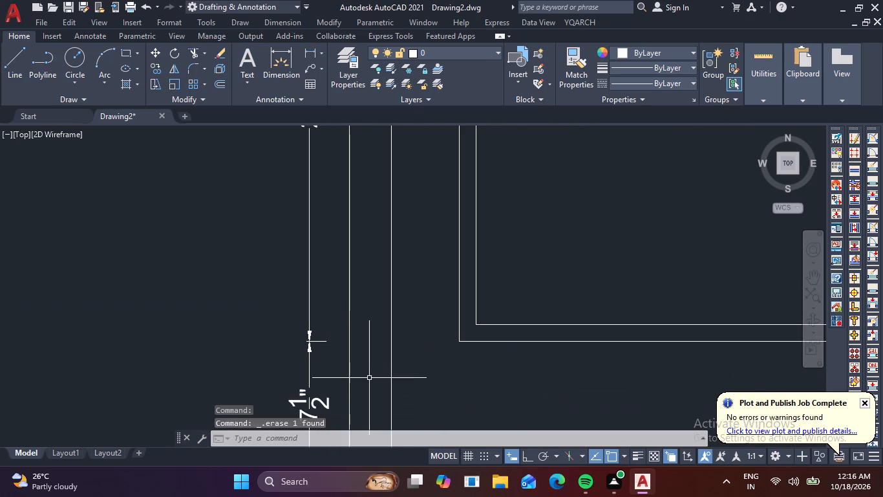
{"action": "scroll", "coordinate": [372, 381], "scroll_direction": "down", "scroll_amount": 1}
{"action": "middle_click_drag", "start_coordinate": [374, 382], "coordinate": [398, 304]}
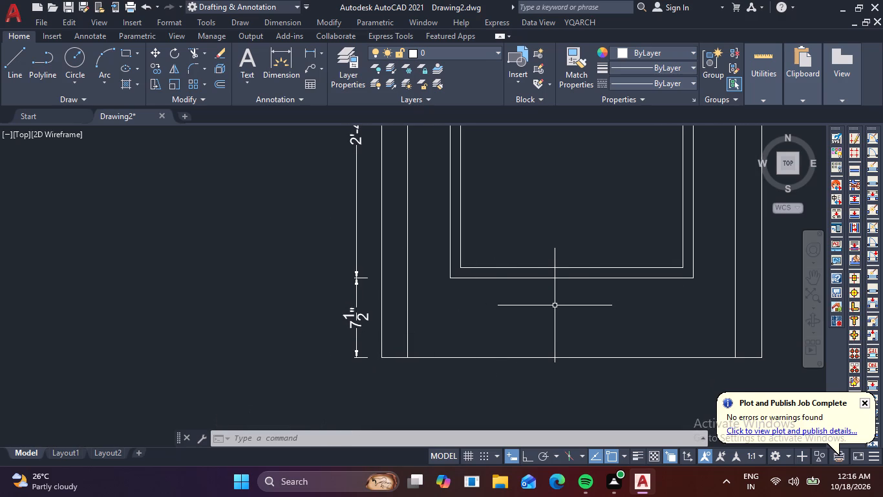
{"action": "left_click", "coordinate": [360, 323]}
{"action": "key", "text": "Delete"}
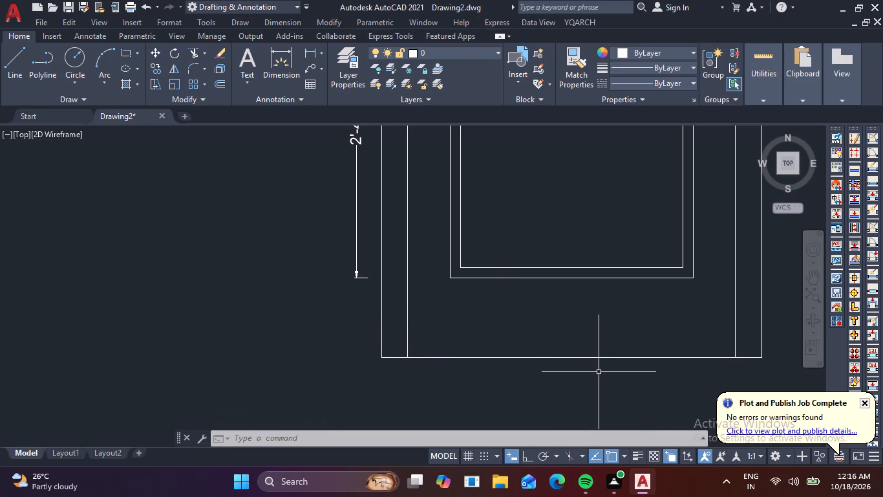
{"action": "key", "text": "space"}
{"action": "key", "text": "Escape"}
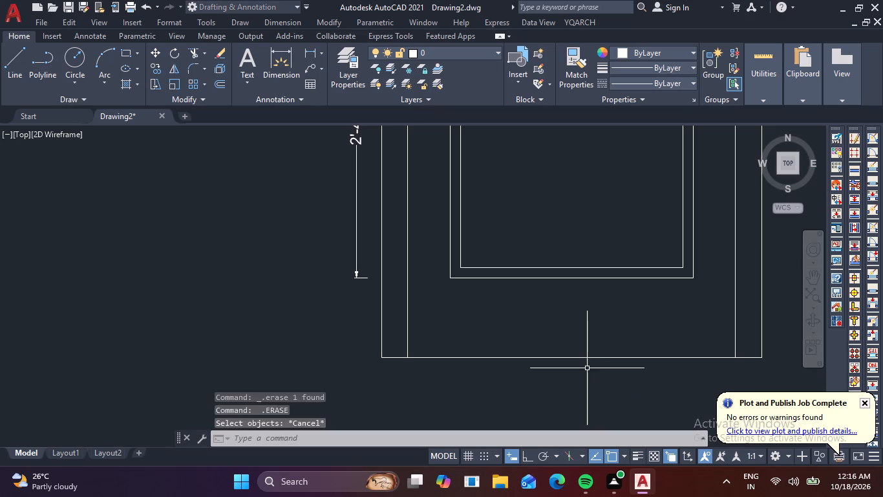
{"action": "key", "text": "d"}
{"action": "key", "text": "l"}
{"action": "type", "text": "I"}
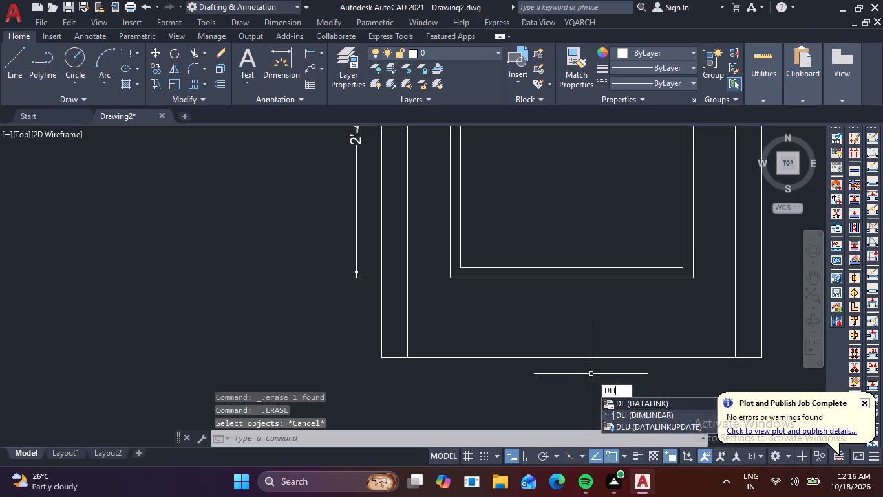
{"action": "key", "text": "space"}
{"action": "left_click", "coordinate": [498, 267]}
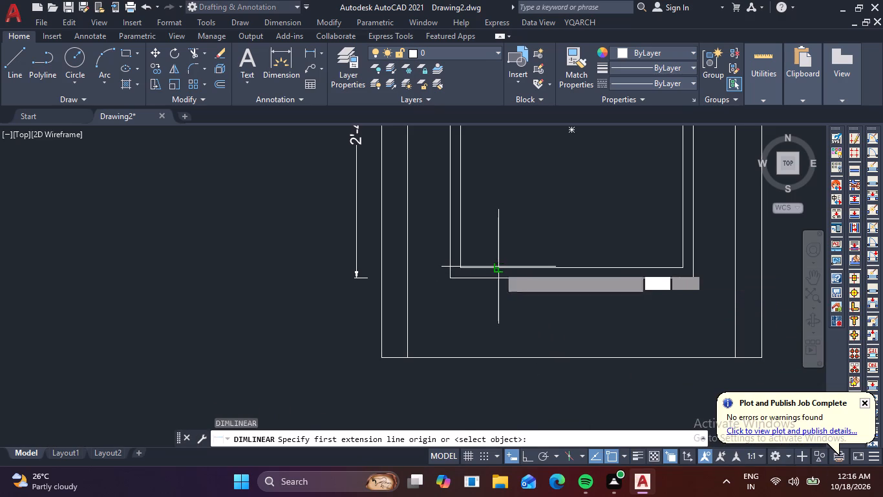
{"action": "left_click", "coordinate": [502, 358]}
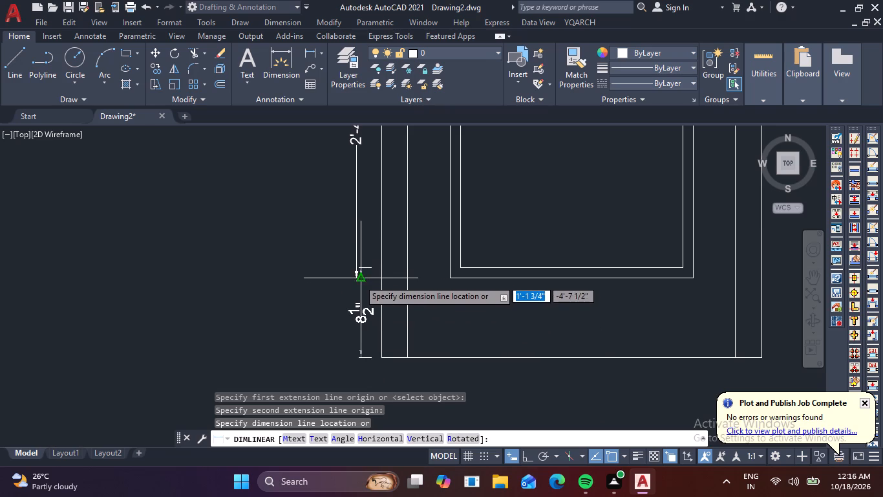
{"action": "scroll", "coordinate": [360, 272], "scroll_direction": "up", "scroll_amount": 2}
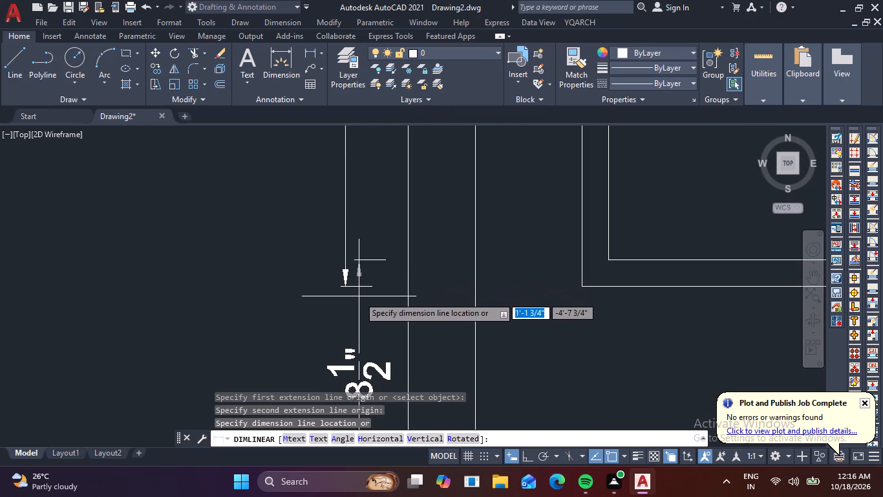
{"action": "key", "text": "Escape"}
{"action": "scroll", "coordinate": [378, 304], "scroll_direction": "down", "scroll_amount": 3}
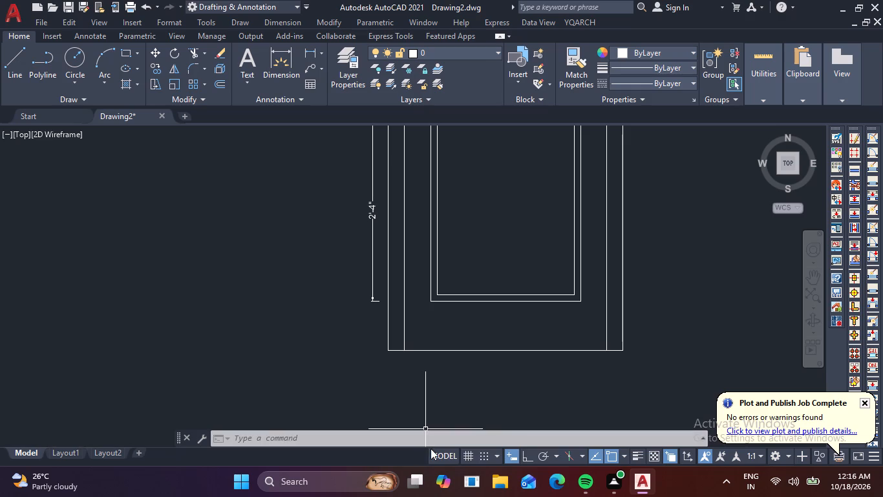
Add a vertical dimension from the door's bottom-left corner to the upper panel's outer bottom-left corner, outside the existing left-hand dimension column.
{"action": "key", "text": "space"}
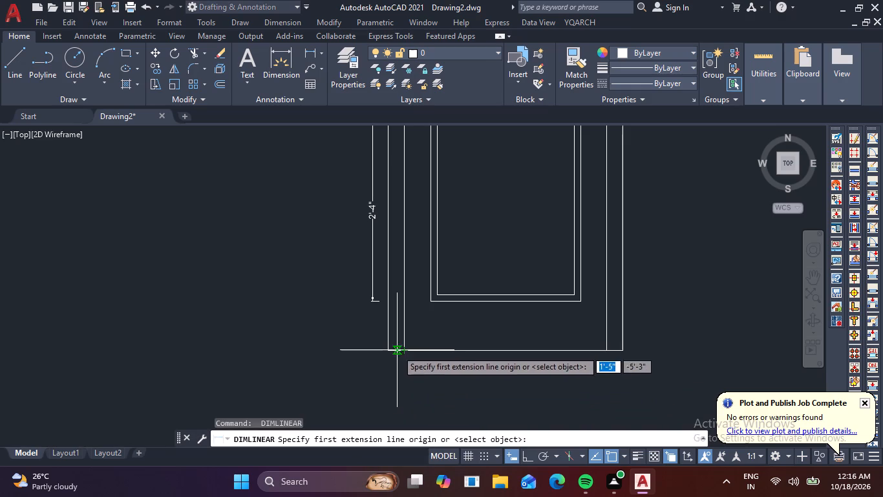
{"action": "left_click", "coordinate": [386, 352]}
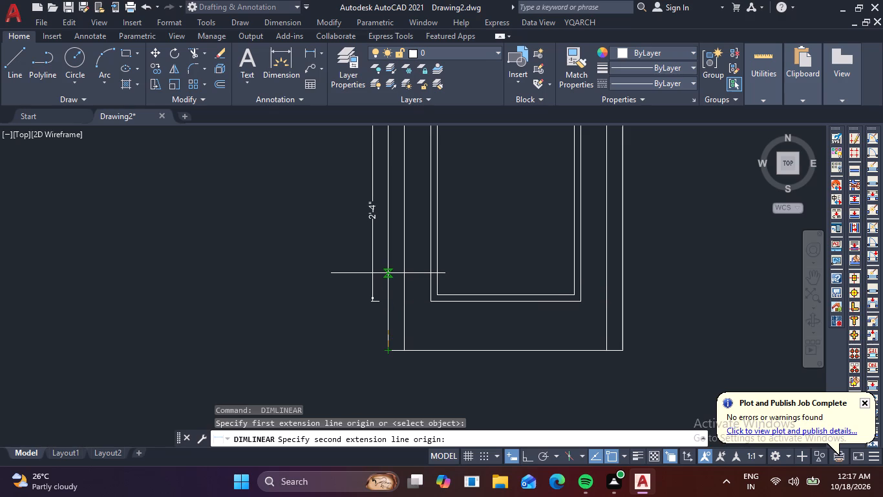
{"action": "middle_click_drag", "start_coordinate": [388, 273], "coordinate": [390, 310]}
{"action": "middle_click_drag", "start_coordinate": [384, 225], "coordinate": [417, 346]}
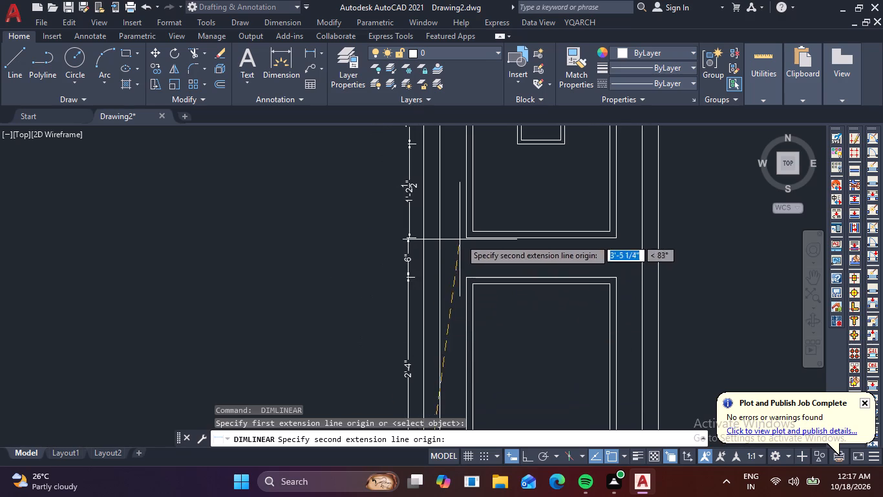
{"action": "scroll", "coordinate": [463, 241], "scroll_direction": "up", "scroll_amount": 3}
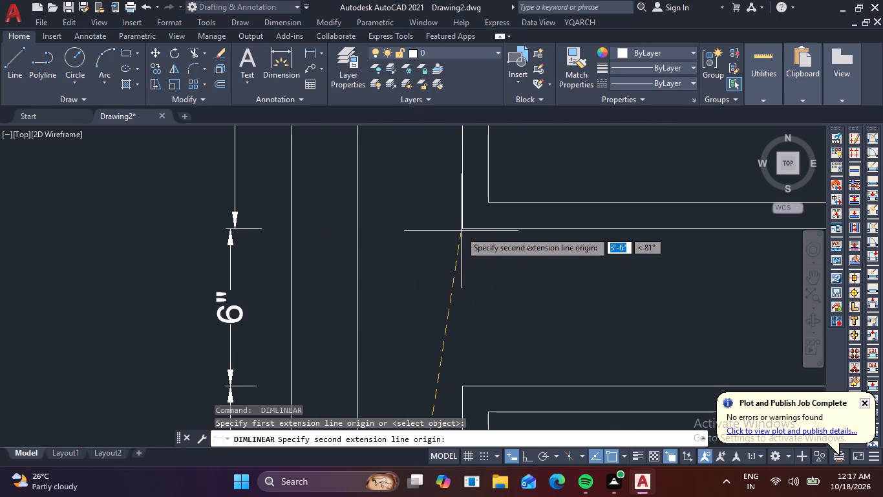
{"action": "left_click", "coordinate": [460, 230]}
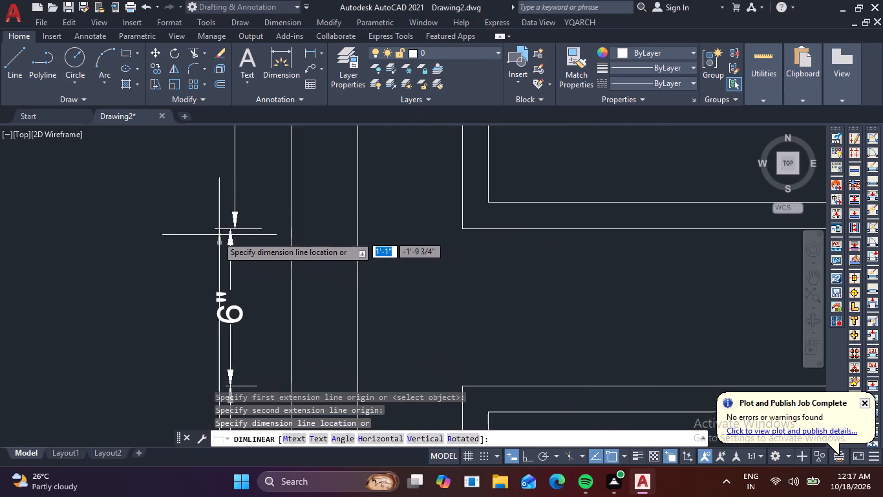
{"action": "scroll", "coordinate": [173, 238], "scroll_direction": "down", "scroll_amount": 3}
{"action": "middle_click_drag", "start_coordinate": [169, 242], "coordinate": [185, 242]}
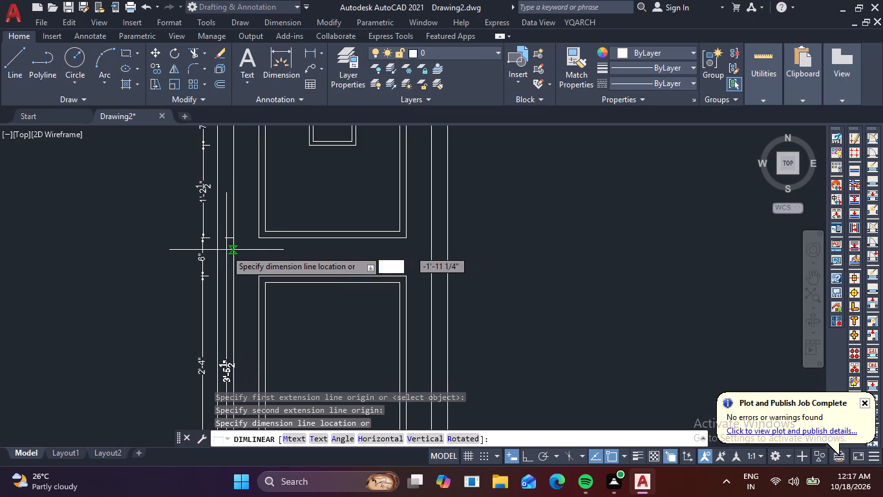
{"action": "left_click", "coordinate": [181, 252]}
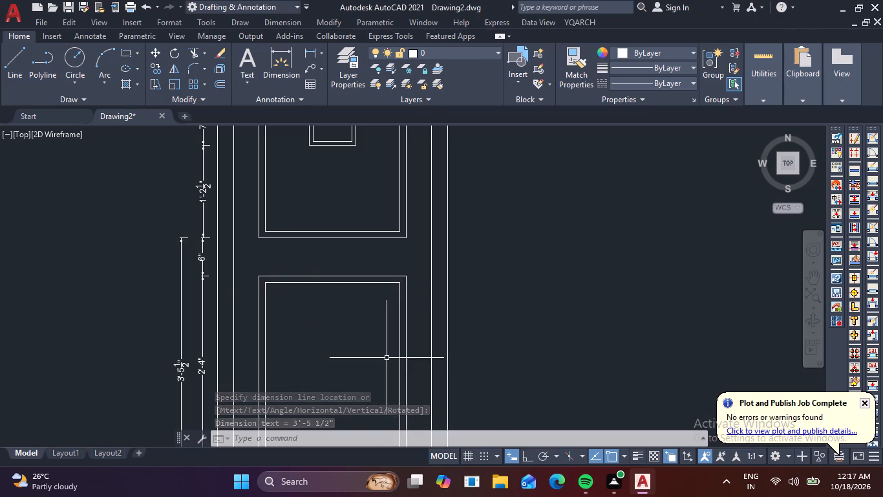
Add a vertical dimension from the upper panel's outer bottom-left corner to the inner frame's top-left corner, in line with the outer left-hand dimension.
{"action": "scroll", "coordinate": [387, 358], "scroll_direction": "down", "scroll_amount": 2}
{"action": "middle_click_drag", "start_coordinate": [387, 359], "coordinate": [399, 320]}
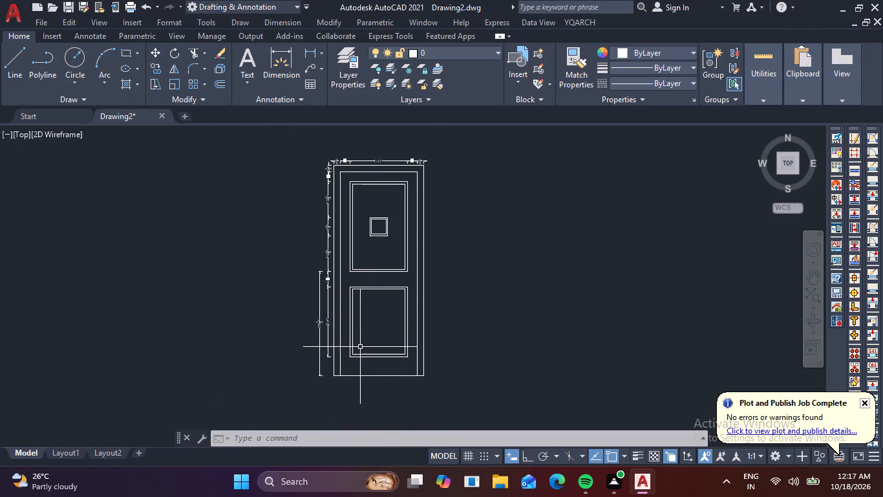
{"action": "scroll", "coordinate": [360, 347], "scroll_direction": "up", "scroll_amount": 2}
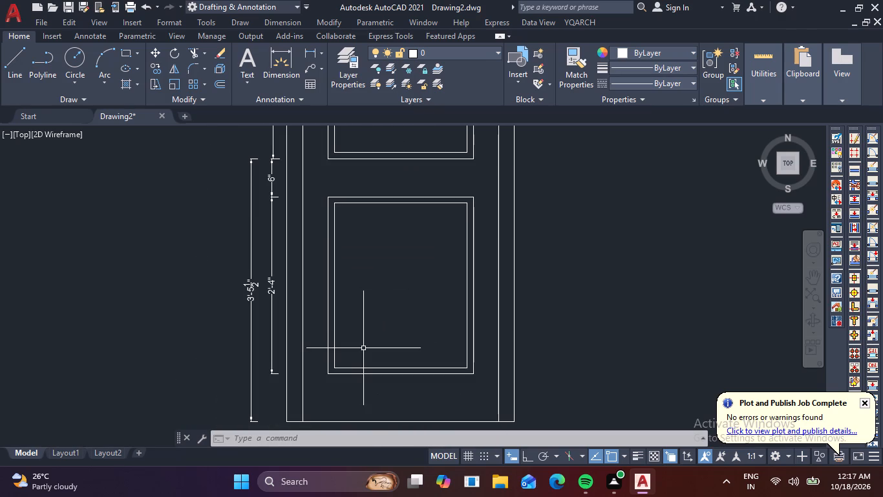
{"action": "middle_click_drag", "start_coordinate": [365, 349], "coordinate": [370, 362]}
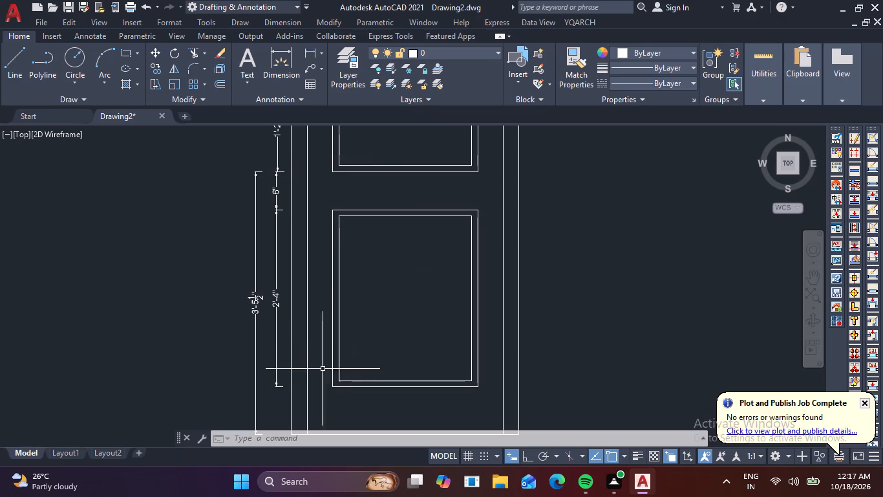
{"action": "middle_click_drag", "start_coordinate": [339, 321], "coordinate": [384, 258]}
{"action": "middle_click_drag", "start_coordinate": [384, 258], "coordinate": [386, 297]}
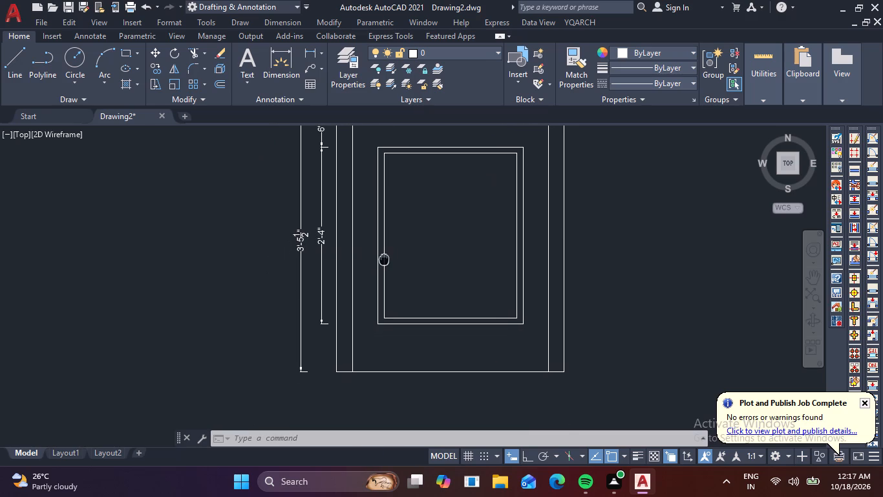
{"action": "middle_click_drag", "start_coordinate": [386, 297], "coordinate": [385, 417]}
{"action": "key", "text": "space"}
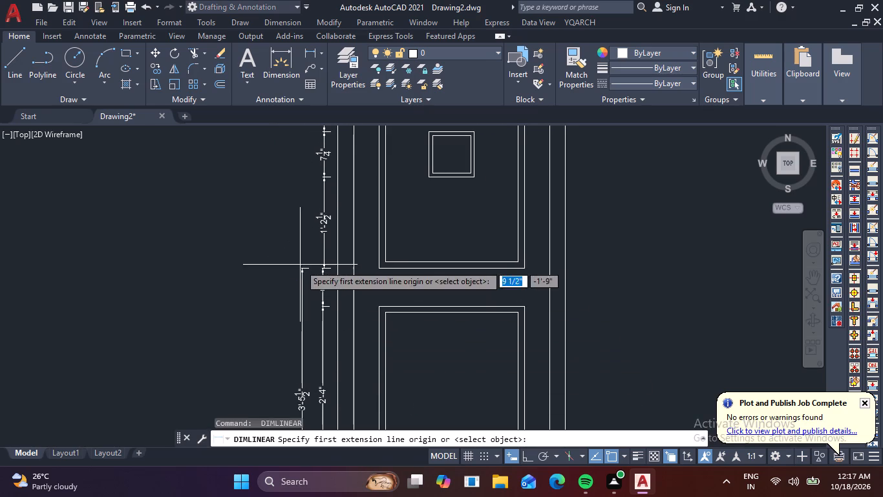
{"action": "middle_click_drag", "start_coordinate": [377, 275], "coordinate": [376, 360]}
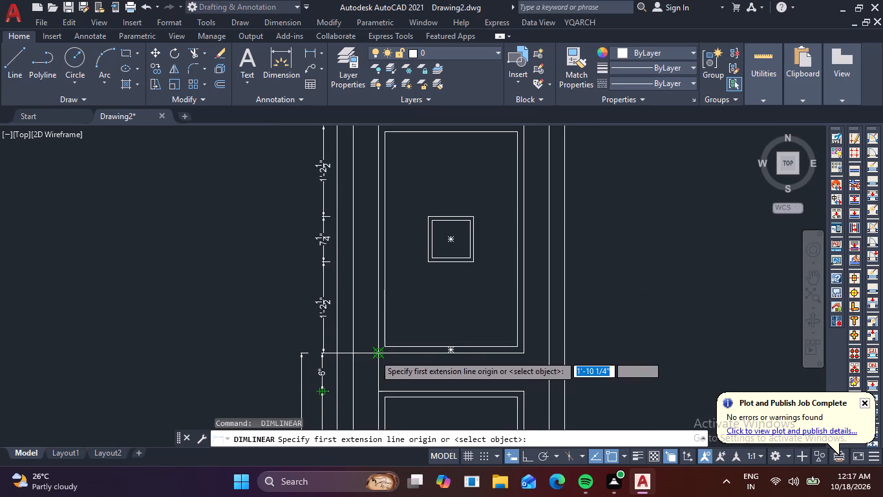
{"action": "left_click", "coordinate": [379, 354]}
{"action": "middle_click_drag", "start_coordinate": [418, 236], "coordinate": [404, 481]}
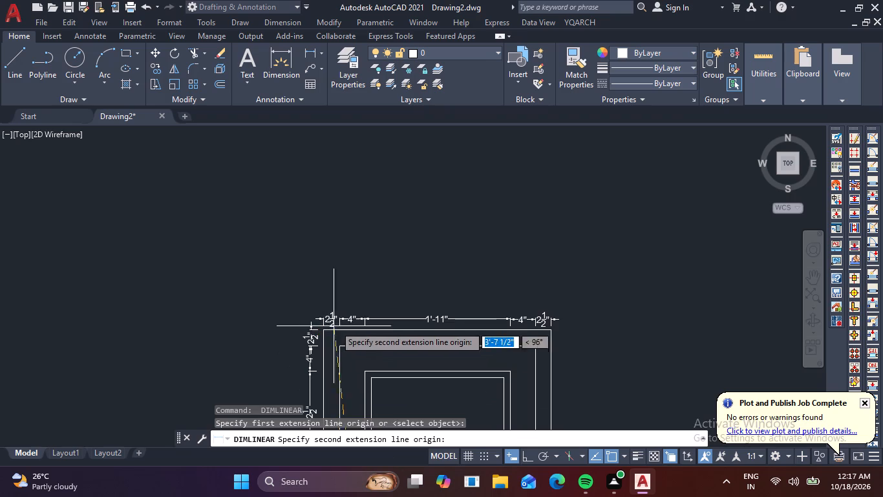
{"action": "left_click", "coordinate": [371, 344]}
{"action": "middle_click_drag", "start_coordinate": [316, 346], "coordinate": [345, 346]}
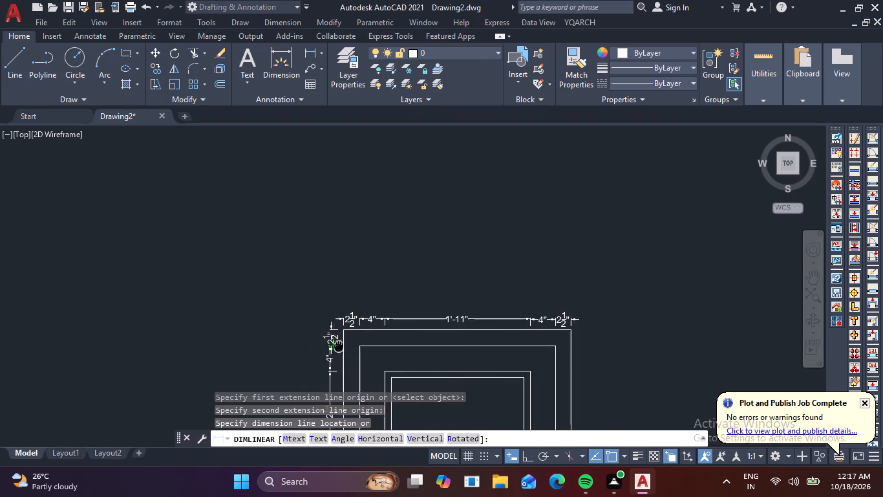
{"action": "middle_click_drag", "start_coordinate": [345, 346], "coordinate": [415, 332]}
{"action": "scroll", "coordinate": [359, 351], "scroll_direction": "down", "scroll_amount": 1}
{"action": "middle_click_drag", "start_coordinate": [358, 353], "coordinate": [380, 281]}
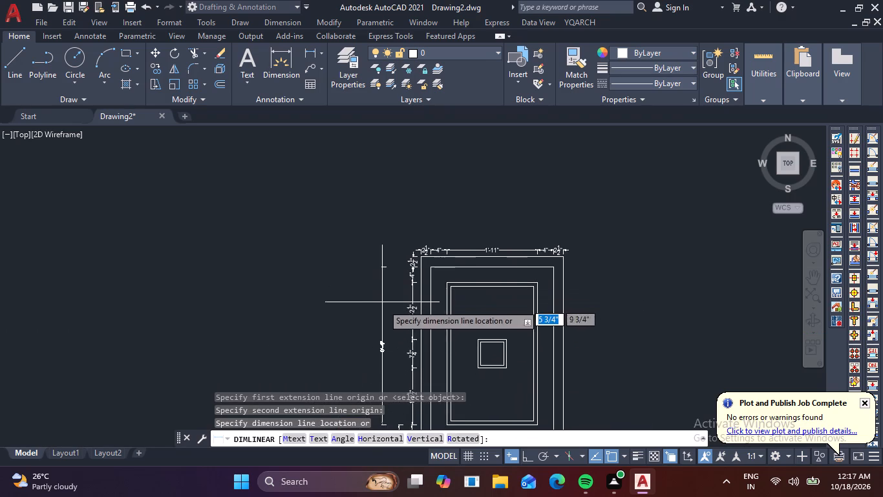
{"action": "middle_click_drag", "start_coordinate": [359, 364], "coordinate": [394, 261]}
{"action": "scroll", "coordinate": [447, 329], "scroll_direction": "up", "scroll_amount": 3}
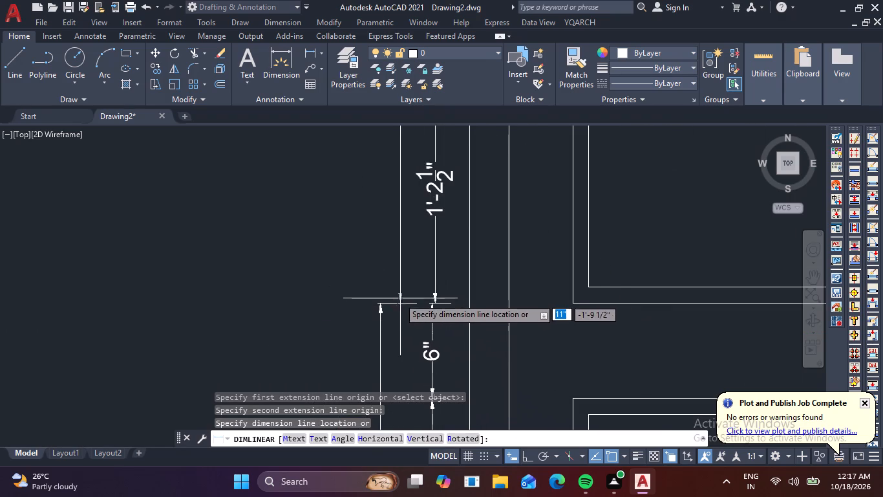
{"action": "left_click", "coordinate": [379, 306]}
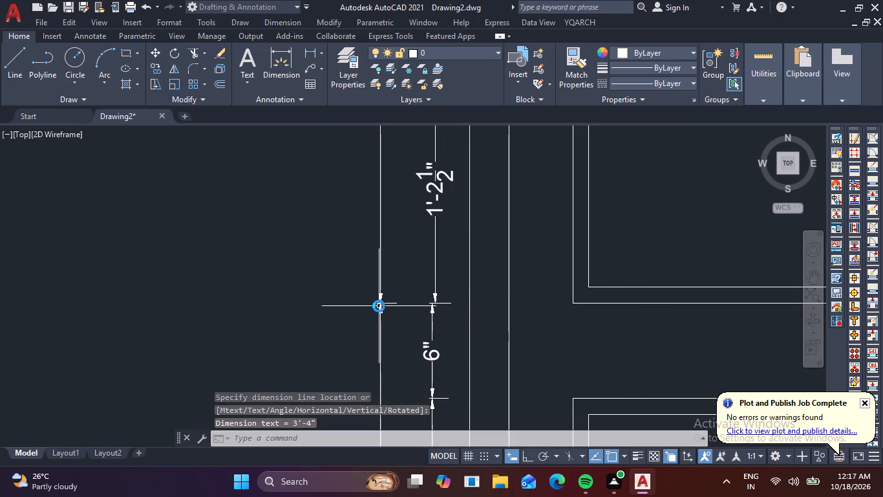
Examine the door elevation and its two left-hand dimension columns from top to bottom.
{"action": "scroll", "coordinate": [410, 316], "scroll_direction": "down", "scroll_amount": 1}
{"action": "middle_click_drag", "start_coordinate": [407, 320], "coordinate": [410, 405]}
{"action": "scroll", "coordinate": [412, 212], "scroll_direction": "up", "scroll_amount": 1}
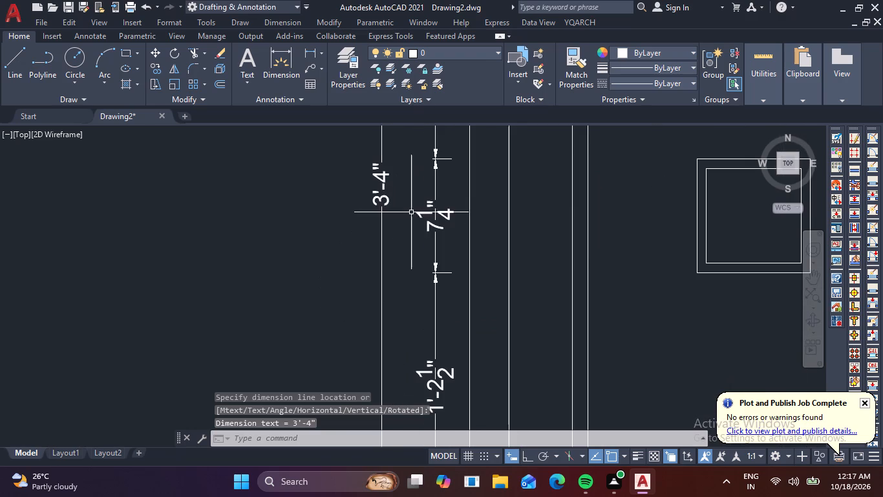
{"action": "middle_click_drag", "start_coordinate": [407, 243], "coordinate": [407, 278]}
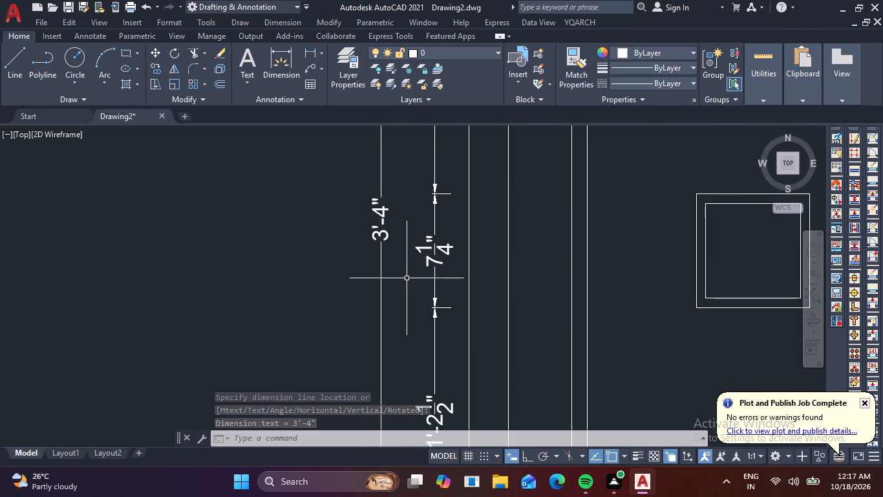
{"action": "scroll", "coordinate": [407, 278], "scroll_direction": "down", "scroll_amount": 2}
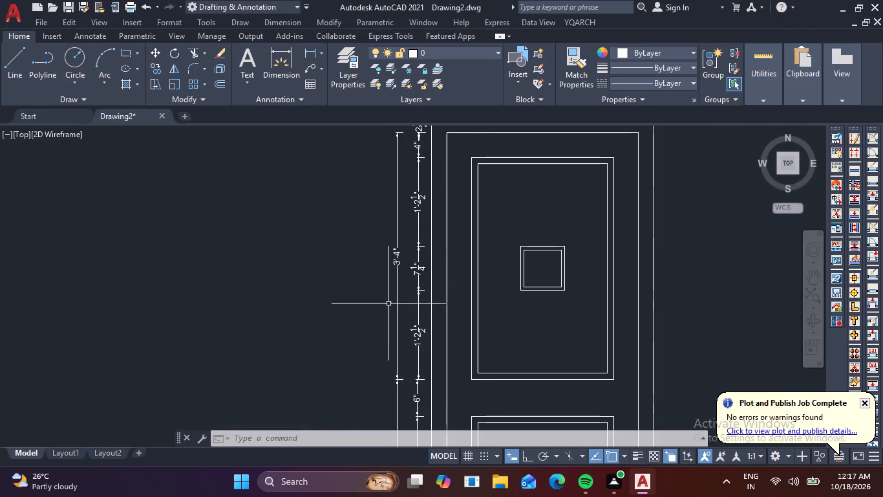
{"action": "scroll", "coordinate": [379, 310], "scroll_direction": "down", "scroll_amount": 1}
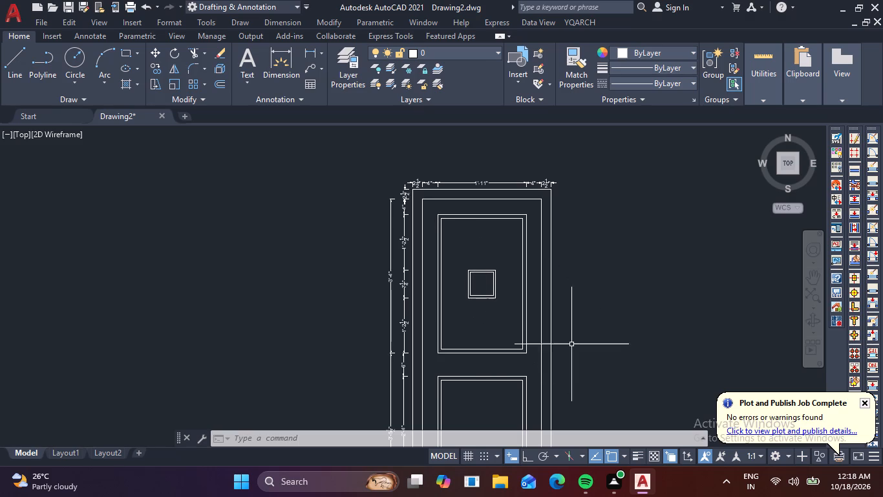
{"action": "middle_click_drag", "start_coordinate": [574, 344], "coordinate": [518, 228]}
{"action": "middle_click_drag", "start_coordinate": [531, 367], "coordinate": [529, 359]}
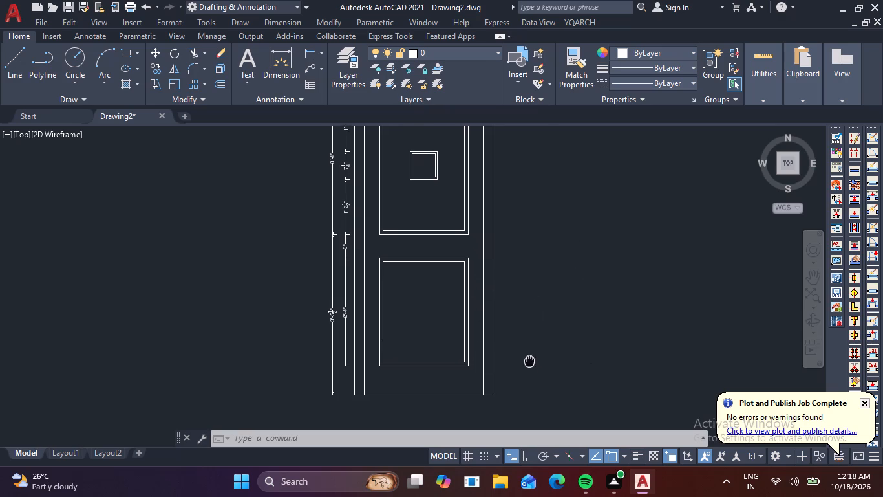
{"action": "middle_click_drag", "start_coordinate": [529, 359], "coordinate": [518, 315]}
{"action": "scroll", "coordinate": [436, 351], "scroll_direction": "up", "scroll_amount": 3}
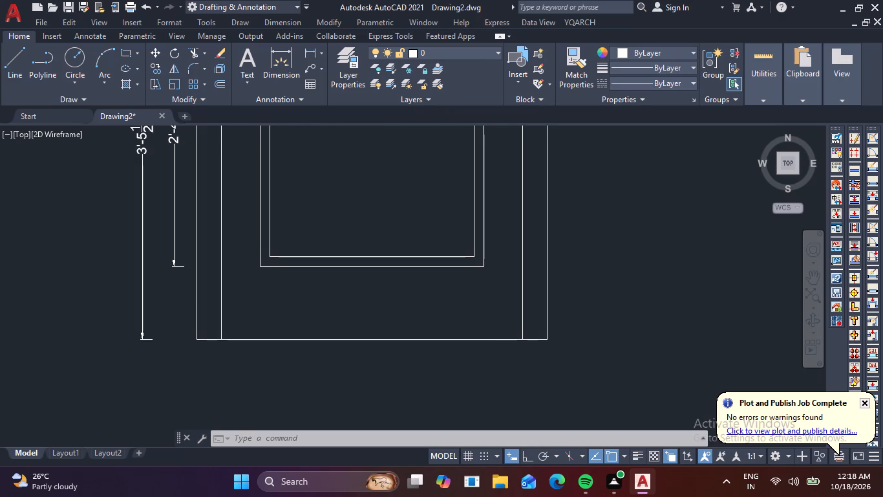
{"action": "scroll", "coordinate": [441, 354], "scroll_direction": "down", "scroll_amount": 2}
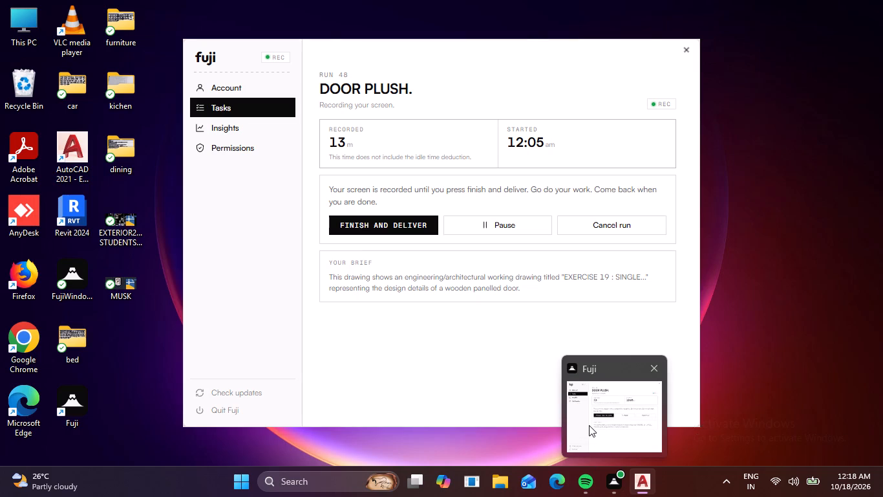
{"action": "middle_click_drag", "start_coordinate": [414, 333], "coordinate": [545, 401]}
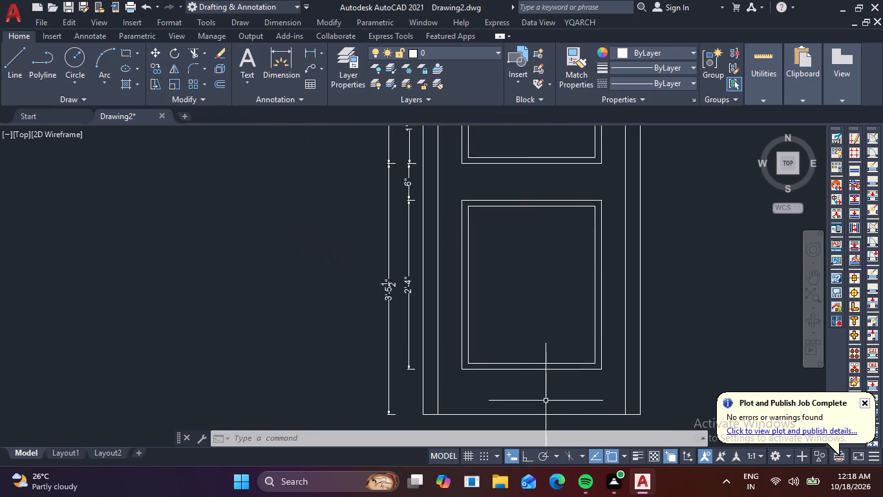
With Ortho on, draw a section line: about 5 1/2" down beside the door's right edge, then horizontally across the upper panel past the left-hand dimensions.
{"action": "scroll", "coordinate": [544, 397], "scroll_direction": "down", "scroll_amount": 1}
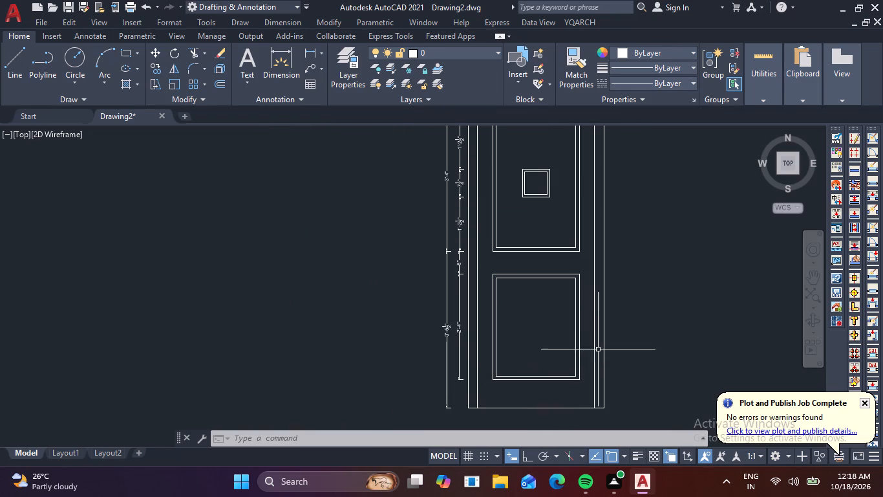
{"action": "middle_click_drag", "start_coordinate": [624, 326], "coordinate": [651, 412]}
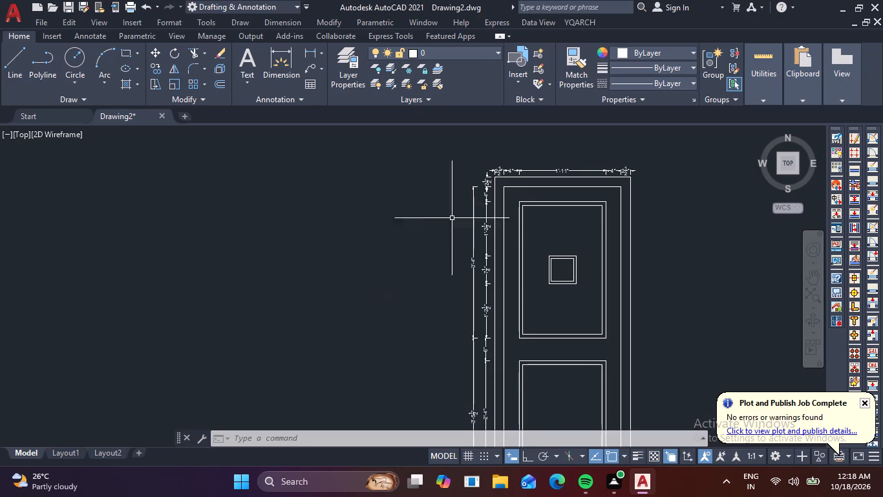
{"action": "left_click", "coordinate": [13, 62]}
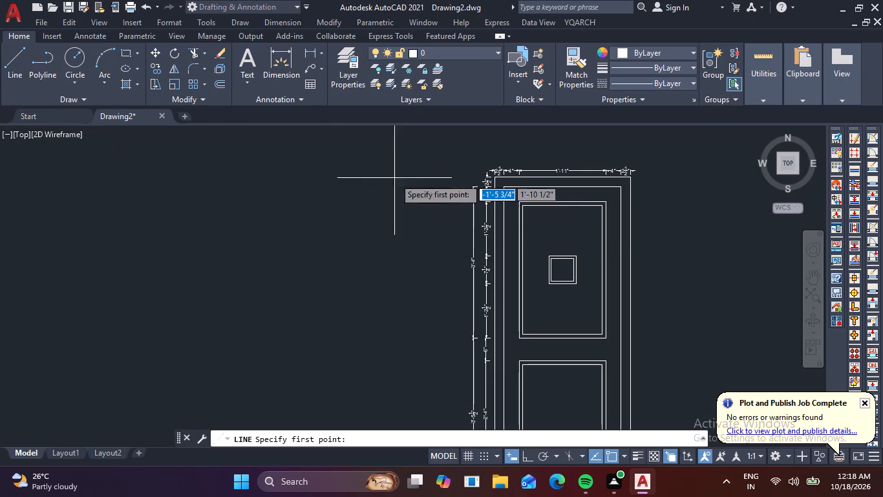
{"action": "scroll", "coordinate": [563, 226], "scroll_direction": "down", "scroll_amount": 1}
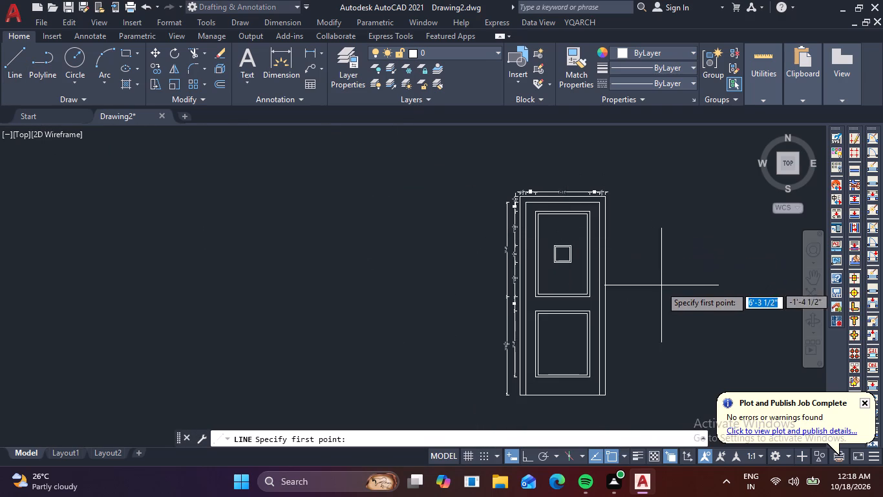
{"action": "scroll", "coordinate": [633, 276], "scroll_direction": "up", "scroll_amount": 1}
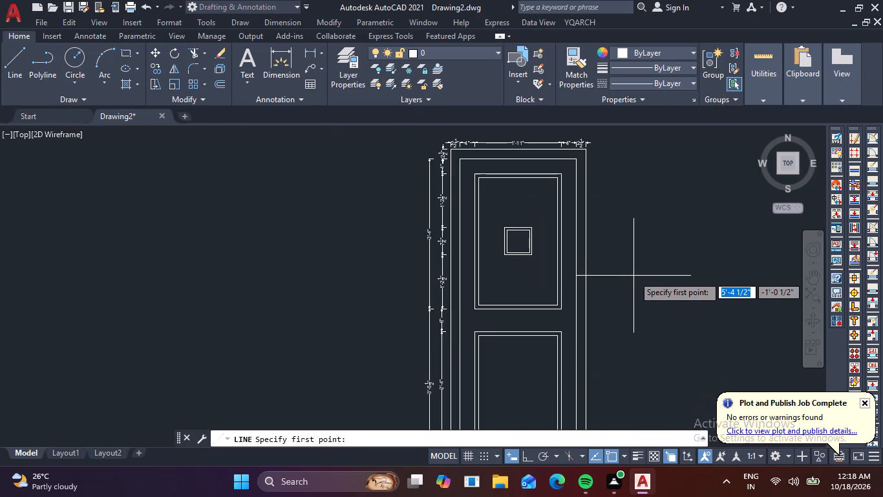
{"action": "scroll", "coordinate": [633, 276], "scroll_direction": "up", "scroll_amount": 1}
{"action": "left_click", "coordinate": [633, 276]}
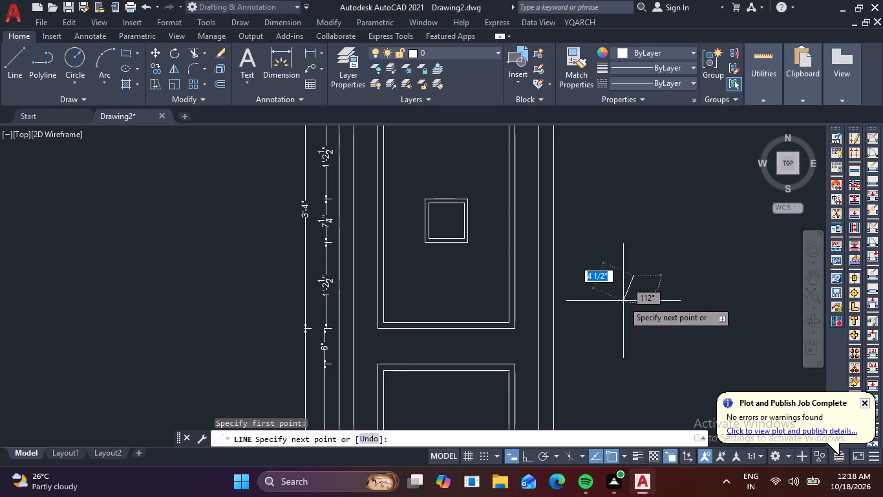
{"action": "left_click", "coordinate": [524, 456]}
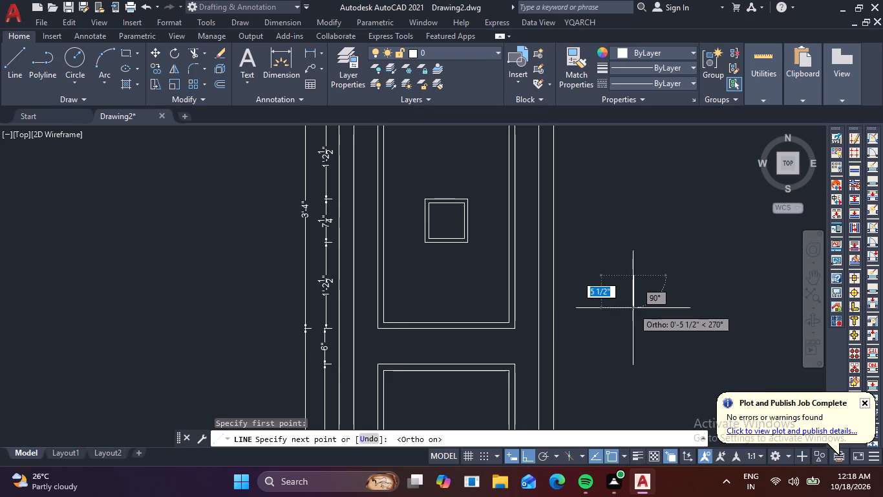
{"action": "left_click", "coordinate": [633, 308]}
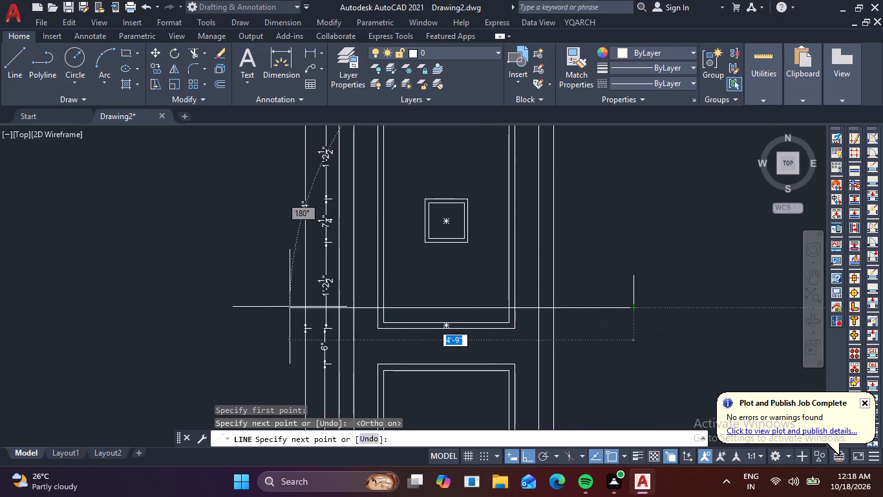
{"action": "left_click", "coordinate": [240, 307]}
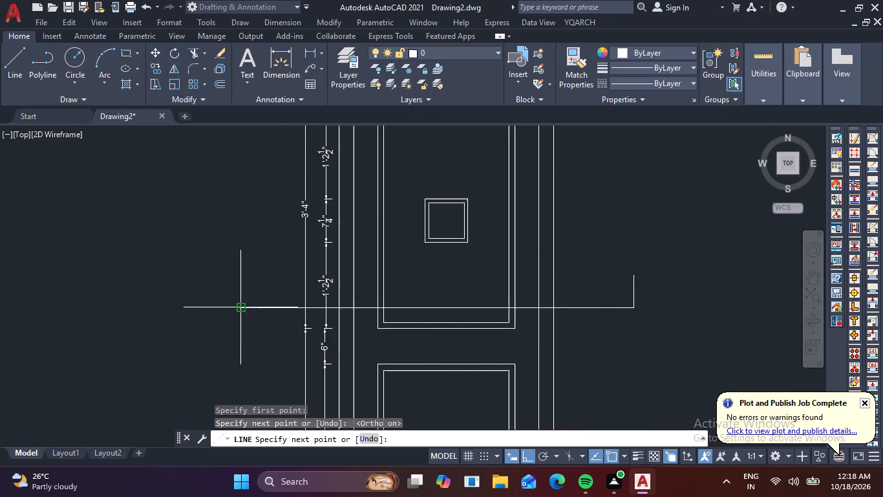
{"action": "right_click", "coordinate": [246, 311]}
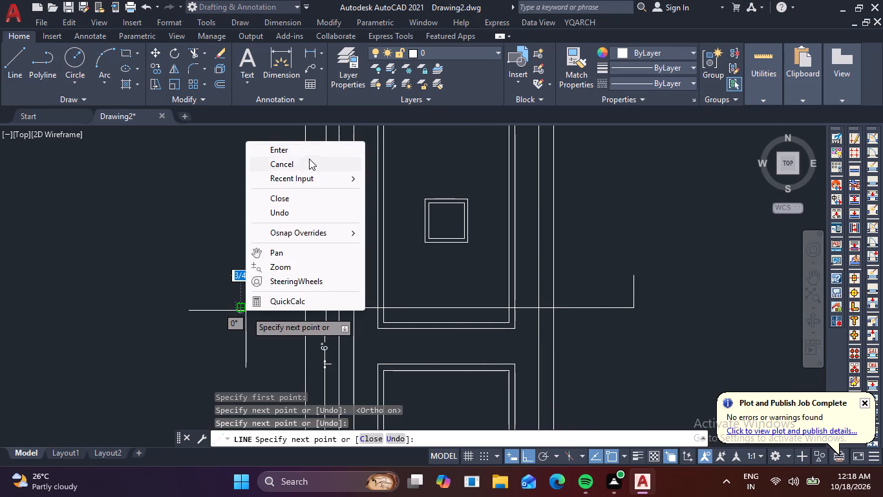
{"action": "left_click", "coordinate": [307, 164]}
Draw a circle of about 3/4" radius centred on the upper end of the section line's short vertical leg beside the door.
{"action": "scroll", "coordinate": [646, 256], "scroll_direction": "up", "scroll_amount": 2}
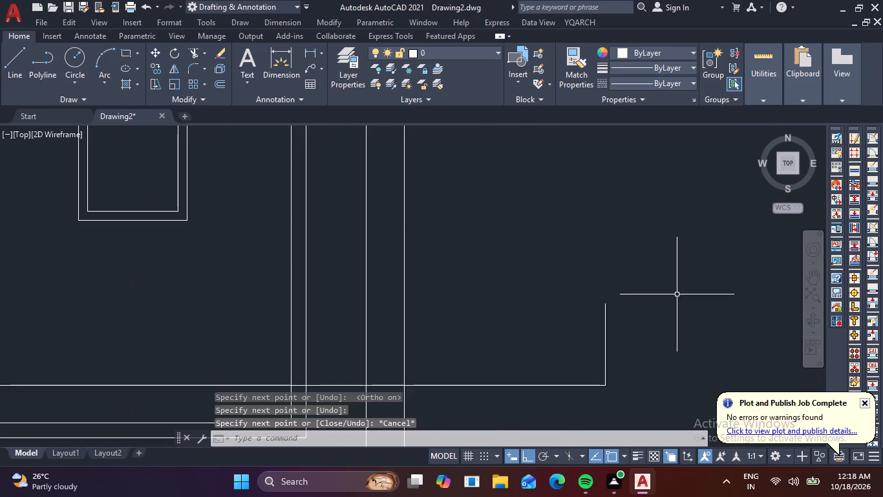
{"action": "middle_click_drag", "start_coordinate": [677, 294], "coordinate": [626, 248]}
{"action": "scroll", "coordinate": [601, 252], "scroll_direction": "up", "scroll_amount": 1}
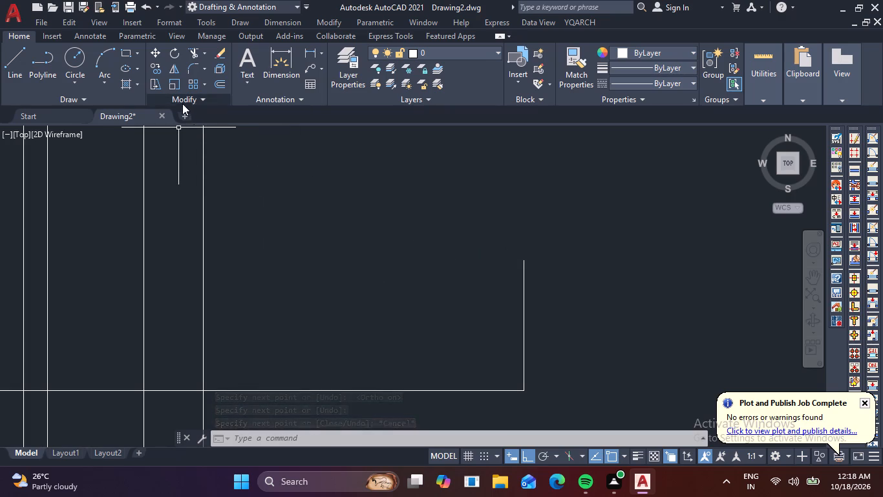
{"action": "left_click", "coordinate": [74, 63]}
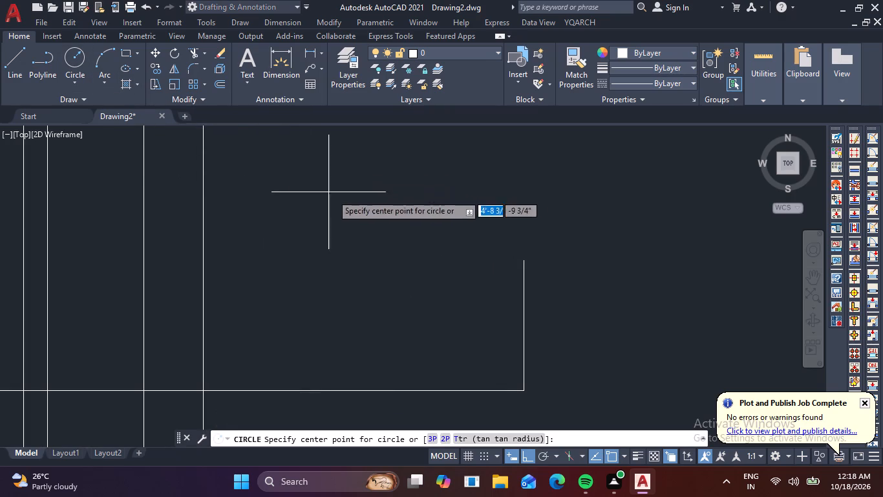
{"action": "scroll", "coordinate": [436, 252], "scroll_direction": "up", "scroll_amount": 4}
{"action": "middle_click_drag", "start_coordinate": [520, 254], "coordinate": [225, 217]}
{"action": "scroll", "coordinate": [384, 251], "scroll_direction": "down", "scroll_amount": 1}
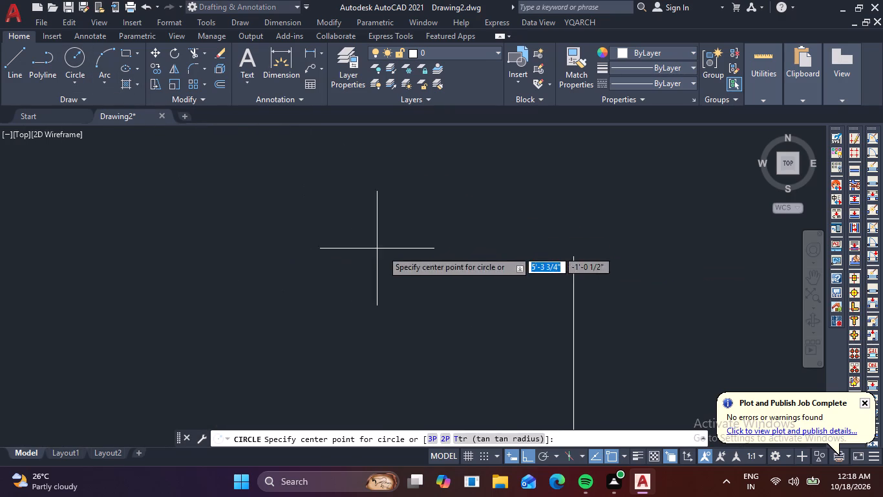
{"action": "scroll", "coordinate": [383, 251], "scroll_direction": "down", "scroll_amount": 1}
{"action": "scroll", "coordinate": [485, 250], "scroll_direction": "up", "scroll_amount": 1}
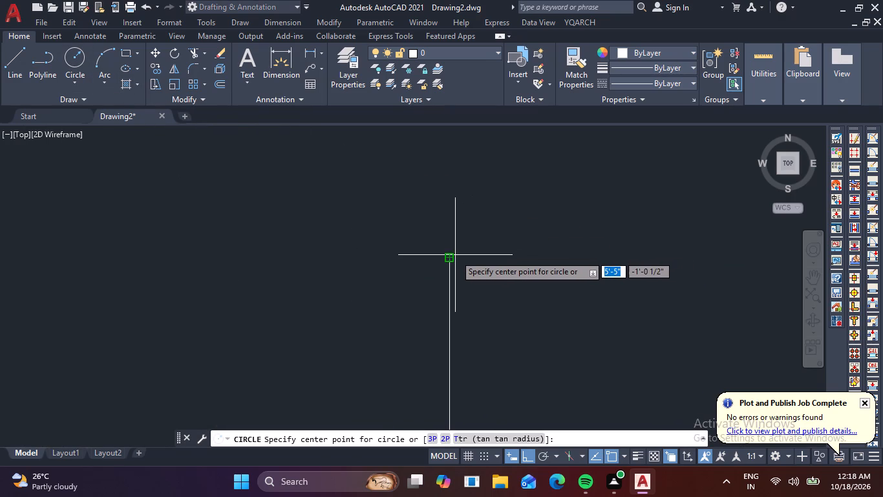
{"action": "left_click", "coordinate": [448, 260]}
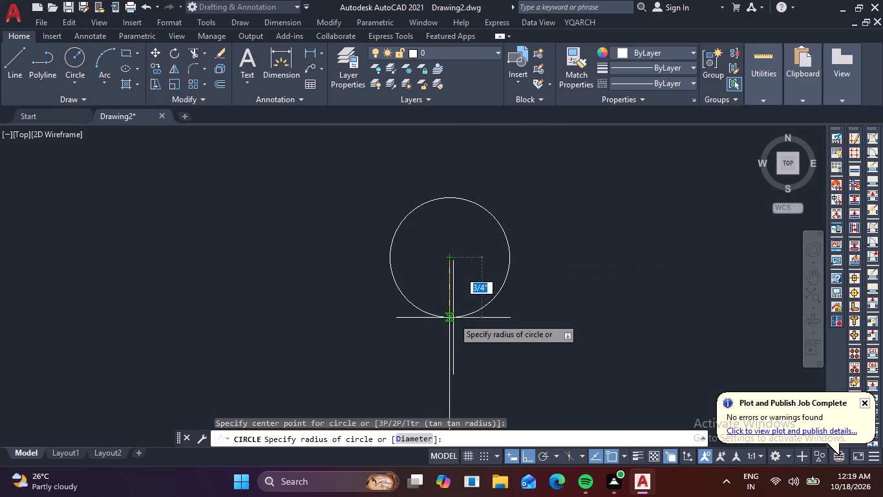
{"action": "left_click", "coordinate": [450, 318]}
Move the circle by its bottom quadrant up to the vertical leg's upper end, so that it sits on top of the line.
{"action": "left_click", "coordinate": [509, 311]}
{"action": "left_click", "coordinate": [466, 270]}
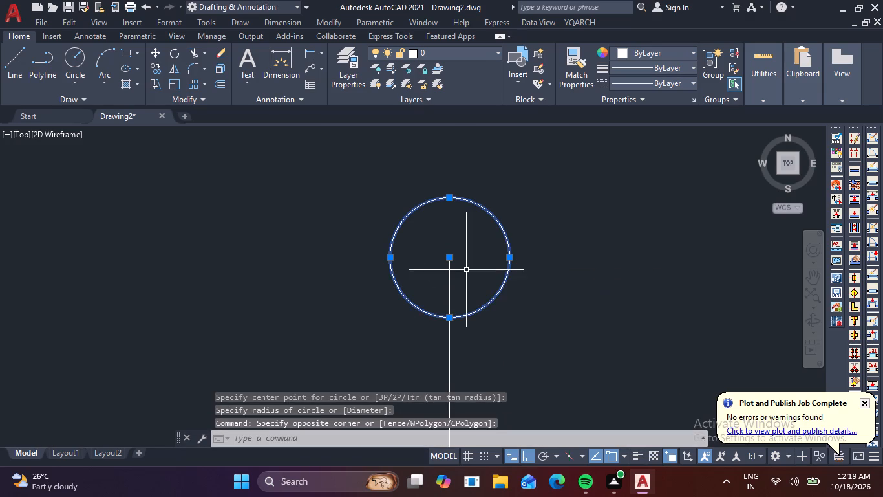
{"action": "right_click", "coordinate": [507, 312]}
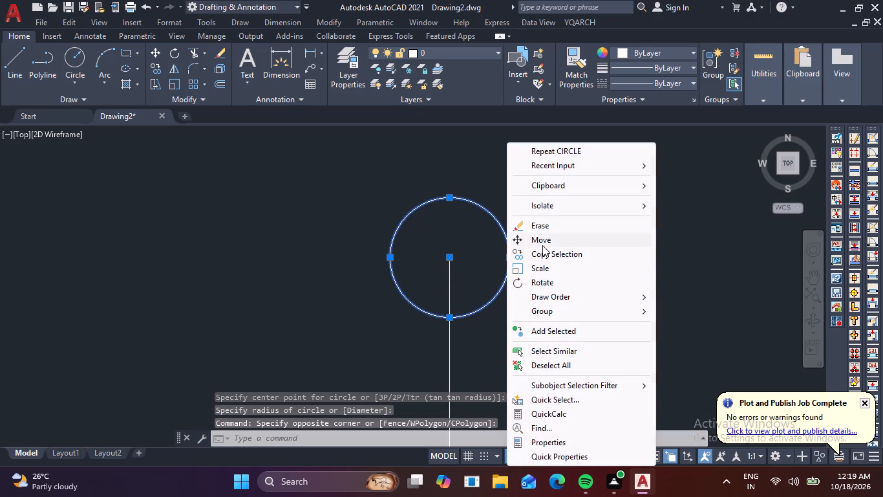
{"action": "left_click", "coordinate": [542, 245]}
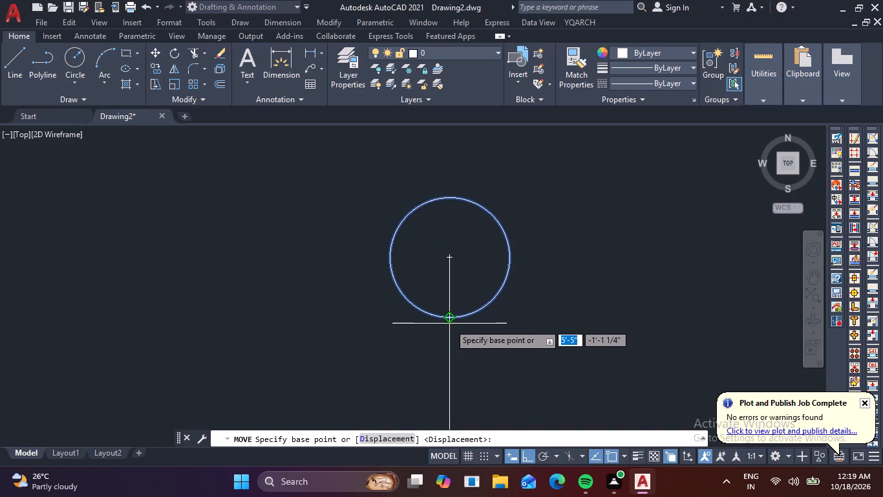
{"action": "left_click", "coordinate": [448, 322]}
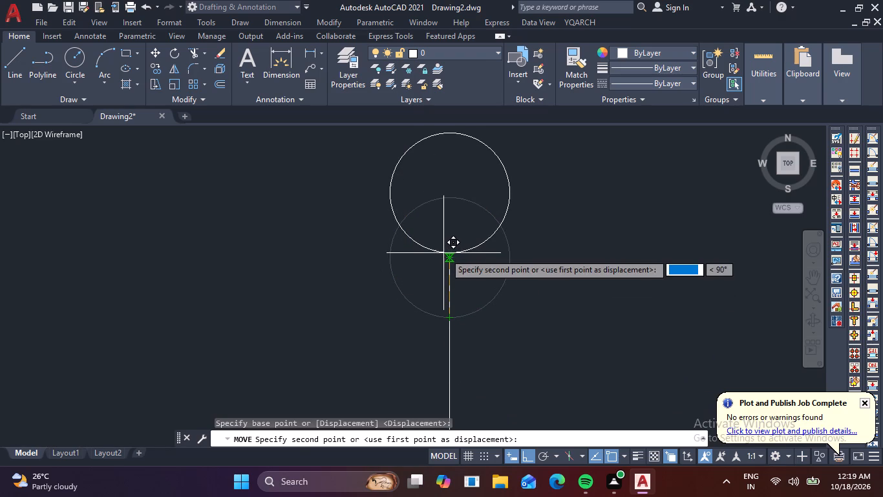
{"action": "left_click", "coordinate": [453, 261]}
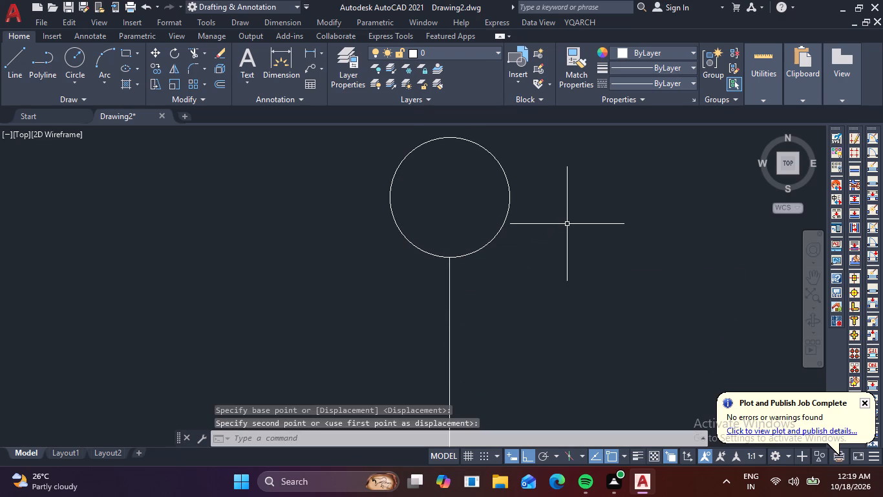
With Ortho off, draw a line about 1" outward from the circle's left quadrant, then diagonally to an apex about 2" above the circle's centre.
{"action": "scroll", "coordinate": [532, 220], "scroll_direction": "down", "scroll_amount": 1}
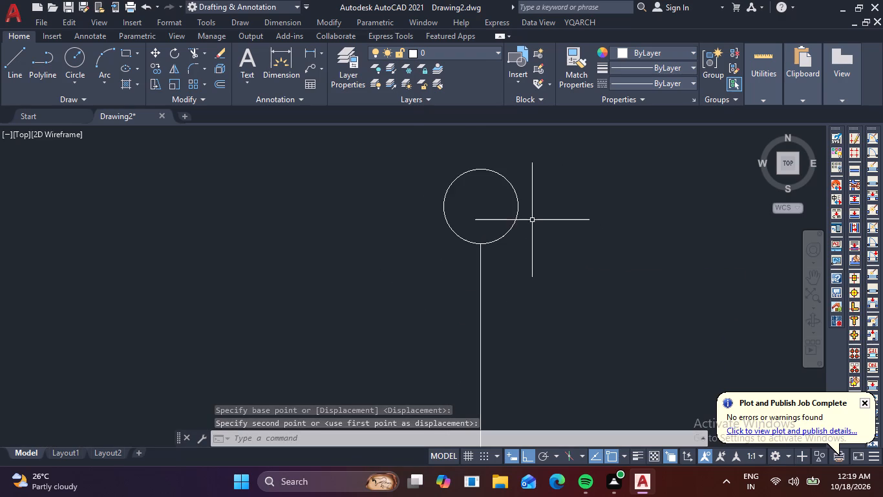
{"action": "middle_click_drag", "start_coordinate": [535, 232], "coordinate": [539, 313]}
{"action": "scroll", "coordinate": [536, 241], "scroll_direction": "down", "scroll_amount": 1}
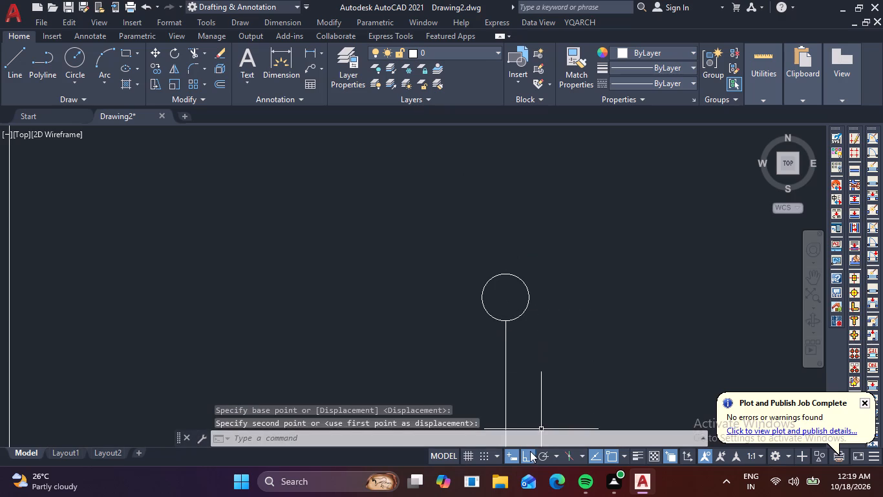
{"action": "left_click", "coordinate": [527, 452]}
{"action": "left_click", "coordinate": [14, 69]}
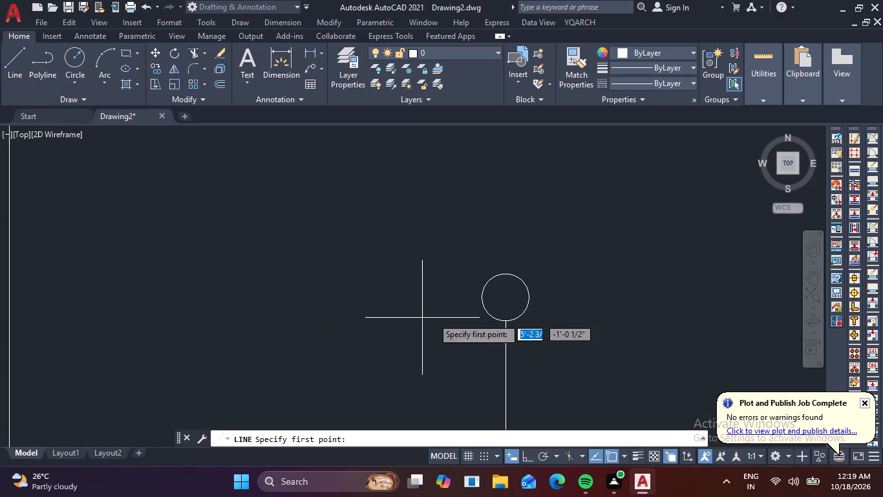
{"action": "scroll", "coordinate": [480, 311], "scroll_direction": "up", "scroll_amount": 2}
{"action": "left_click", "coordinate": [480, 283]}
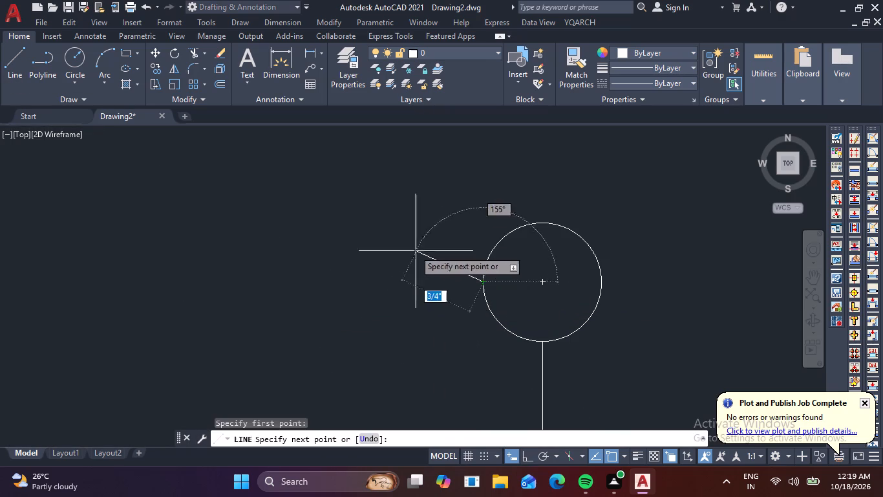
{"action": "left_click", "coordinate": [377, 280]}
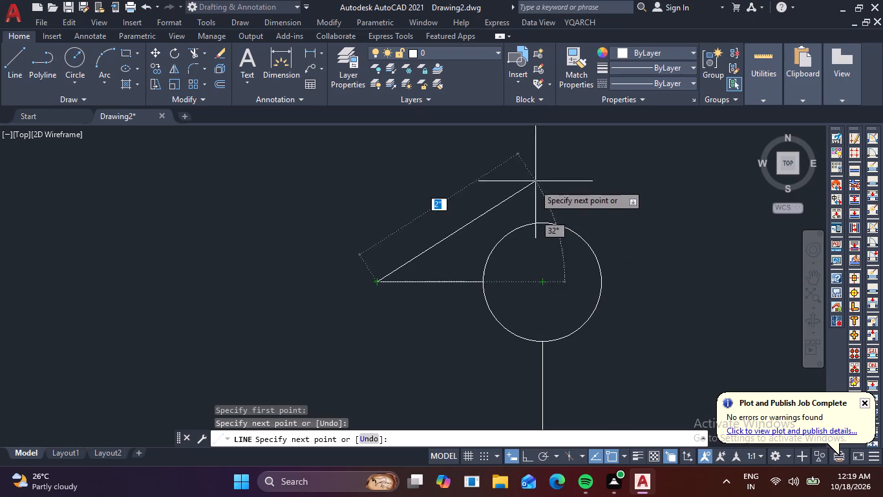
{"action": "middle_click_drag", "start_coordinate": [549, 141], "coordinate": [537, 164]}
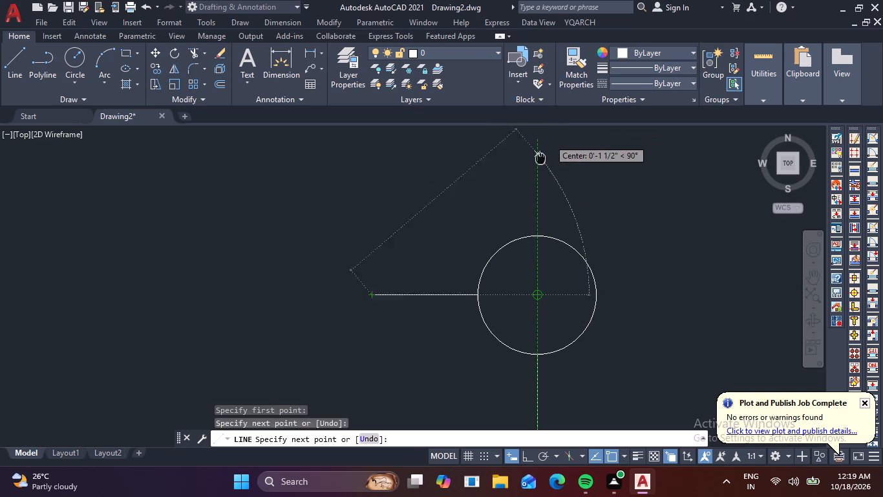
{"action": "middle_click_drag", "start_coordinate": [537, 164], "coordinate": [502, 216]}
{"action": "left_click", "coordinate": [499, 164]}
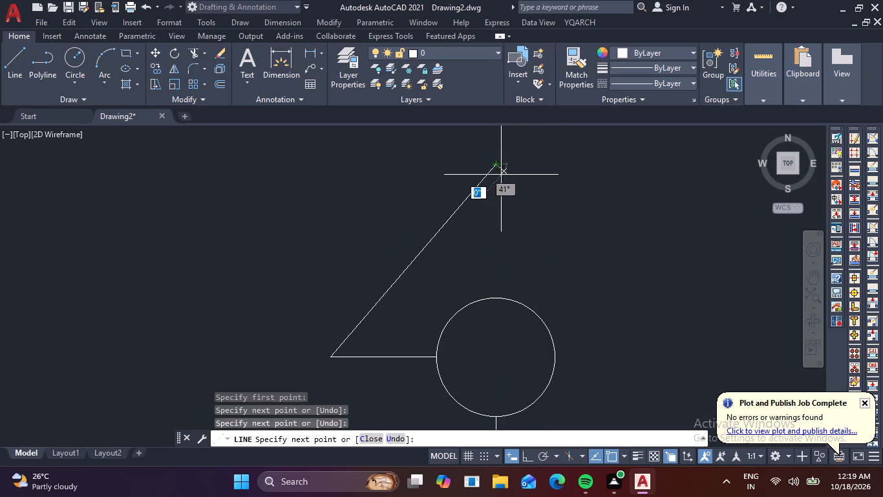
{"action": "right_click", "coordinate": [494, 258]}
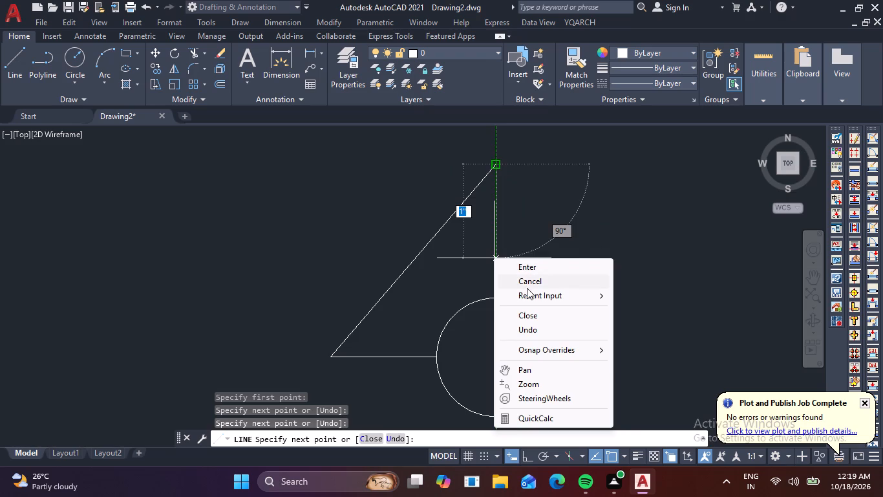
{"action": "left_click", "coordinate": [527, 288]}
Mirror the two arrowhead lines to the circle's right side about the vertical axis through its centre and the apex, erasing the source lines.
{"action": "left_click_drag", "start_coordinate": [390, 374], "coordinate": [381, 360]}
{"action": "left_click", "coordinate": [323, 279]}
{"action": "right_click", "coordinate": [322, 276]}
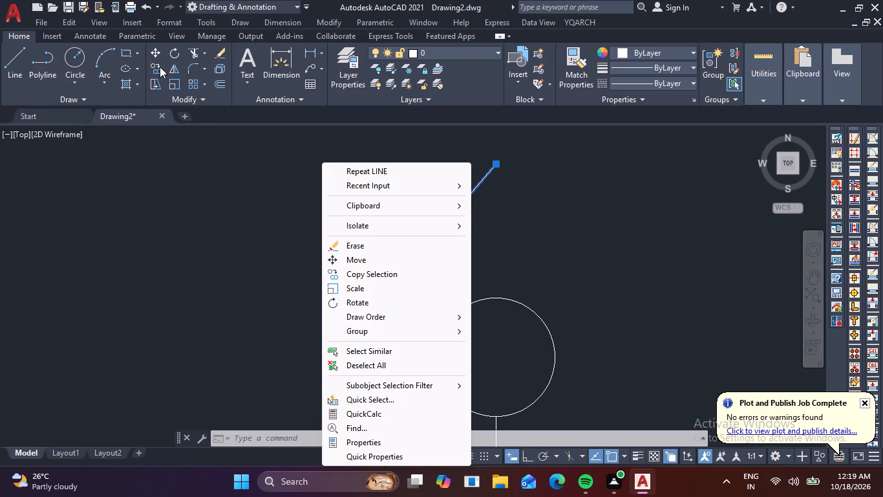
{"action": "left_click", "coordinate": [268, 229]}
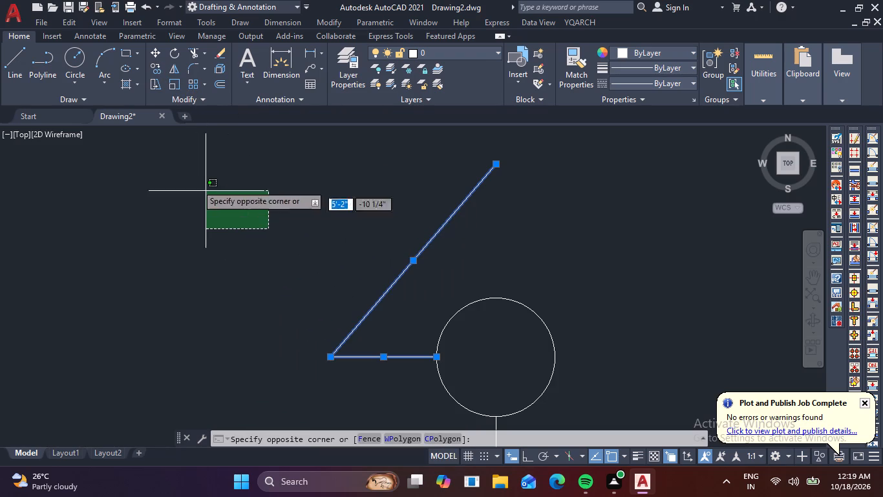
{"action": "left_click", "coordinate": [197, 173]}
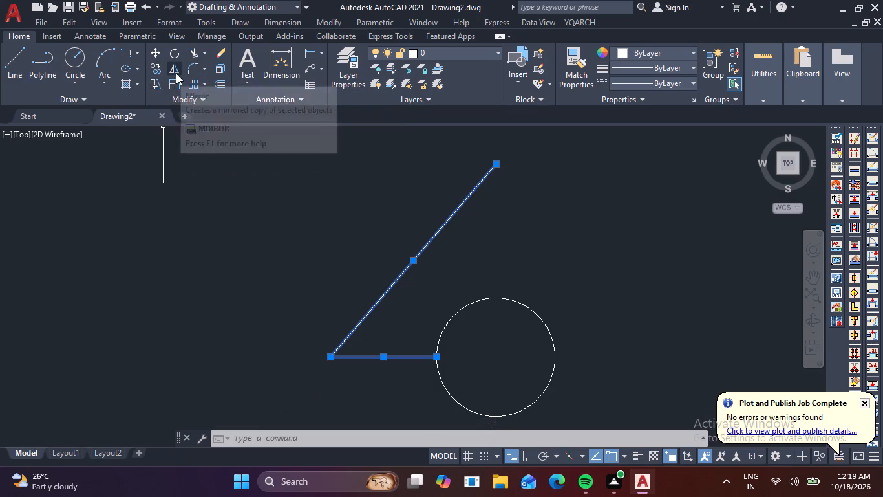
{"action": "left_click", "coordinate": [175, 72]}
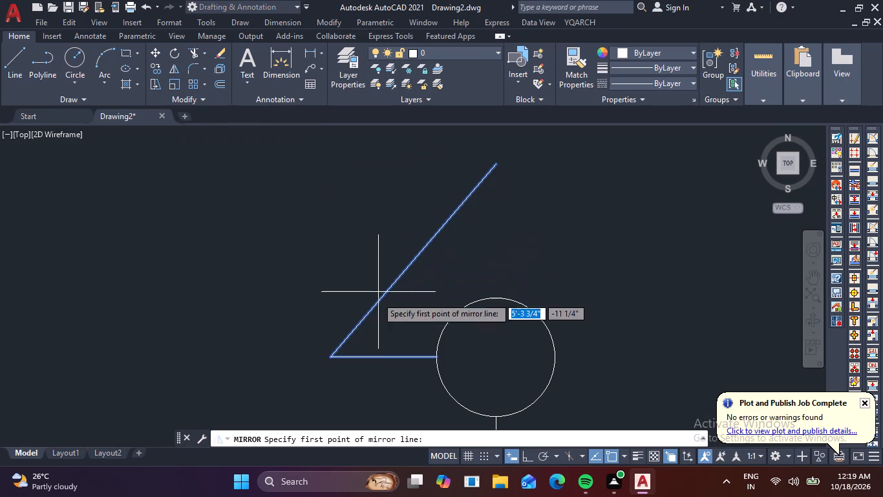
{"action": "left_click", "coordinate": [497, 356]}
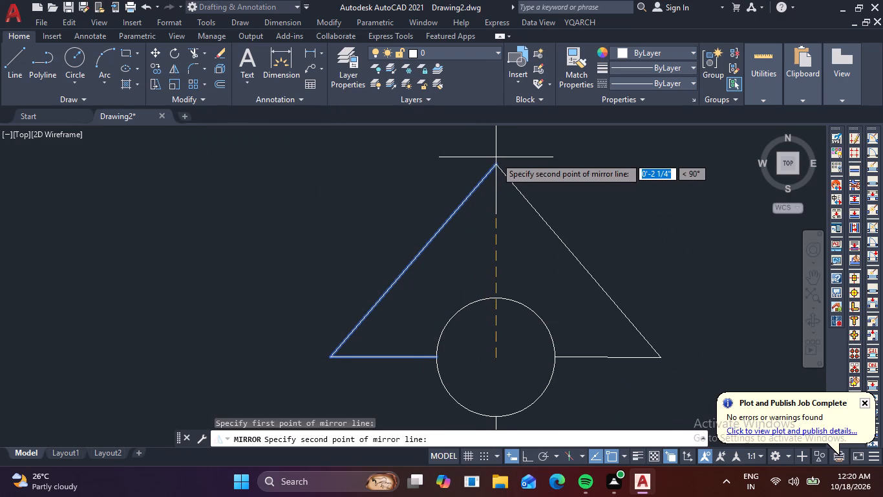
{"action": "left_click", "coordinate": [499, 168]}
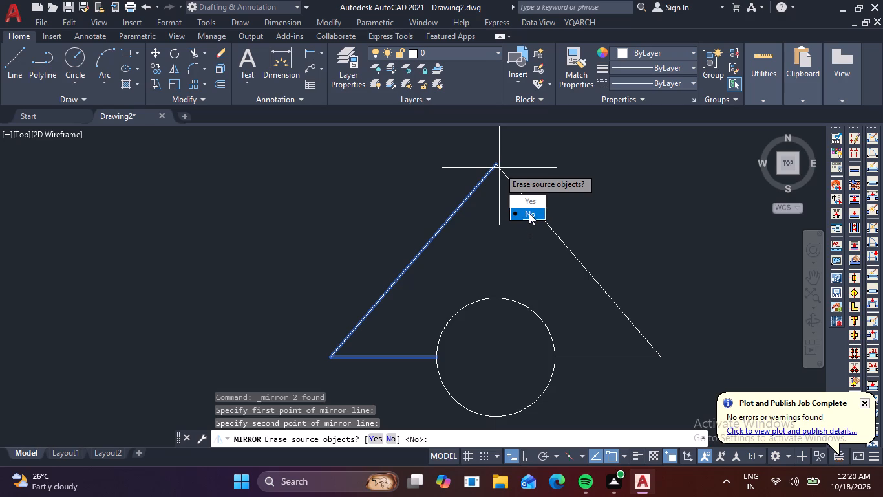
{"action": "left_click_drag", "start_coordinate": [535, 199], "coordinate": [499, 168]}
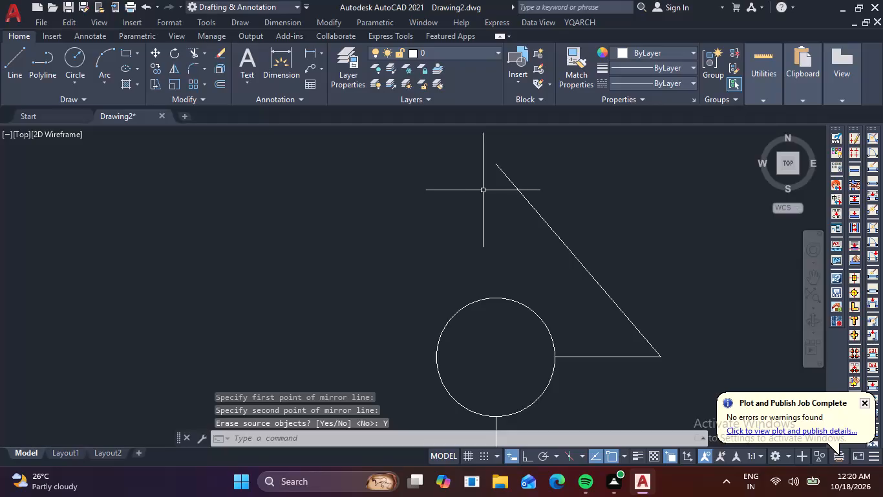
Mirror the two right-hand arrowhead lines back across the circle's vertical axis, keeping the source lines, to form both sides of the arrowhead.
{"action": "left_click", "coordinate": [654, 379]}
{"action": "left_click", "coordinate": [578, 286]}
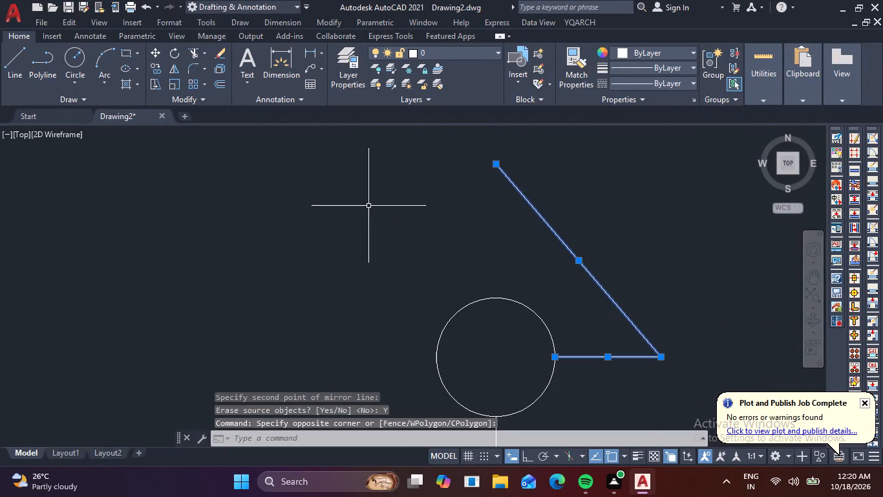
{"action": "left_click", "coordinate": [167, 67]}
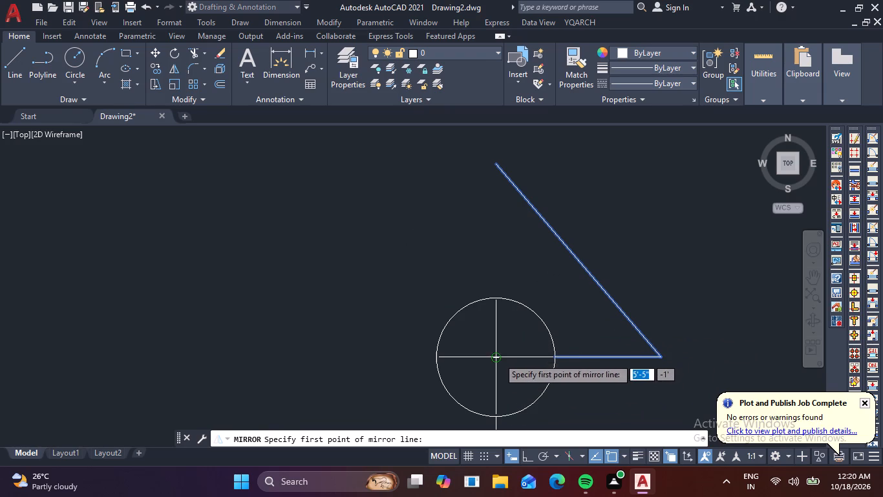
{"action": "left_click", "coordinate": [496, 356]}
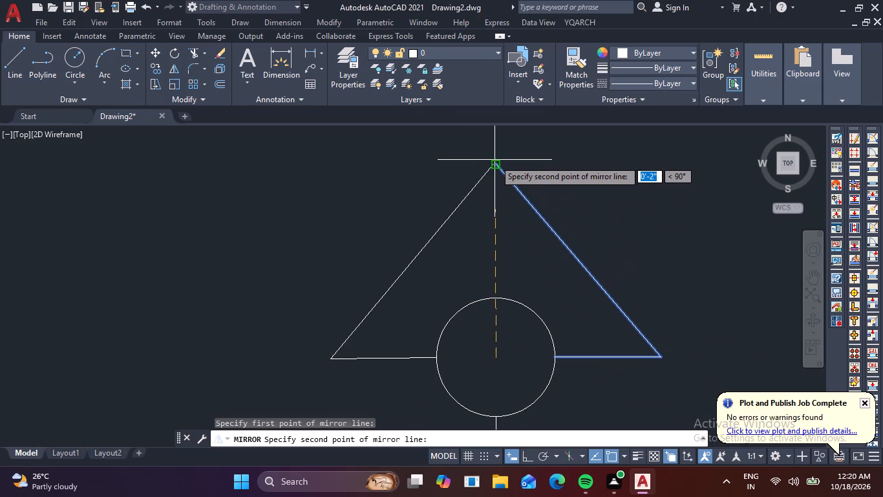
{"action": "left_click", "coordinate": [495, 161]}
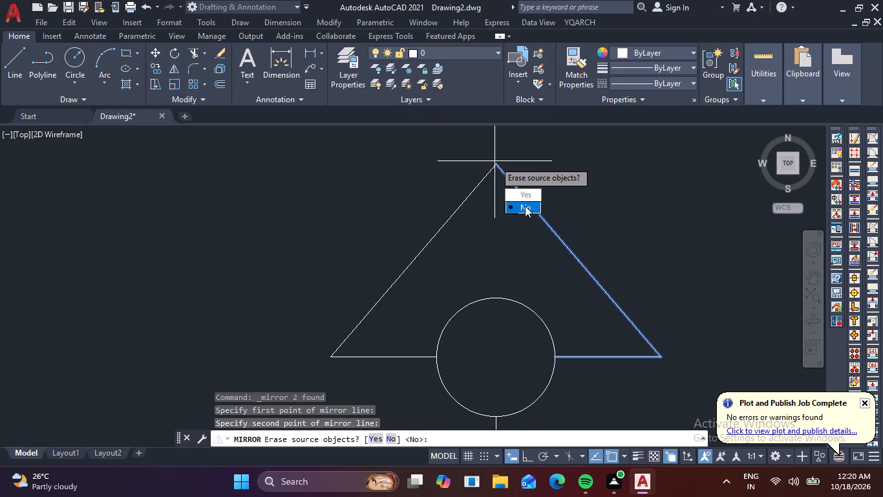
{"action": "left_click_drag", "start_coordinate": [524, 206], "coordinate": [495, 161]}
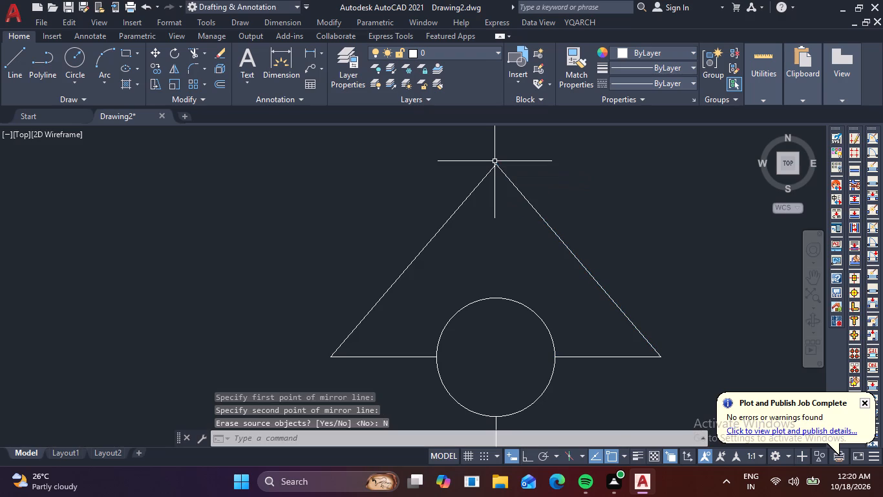
Hatch the arrowhead area around the circle with the SOLID pattern.
{"action": "scroll", "coordinate": [507, 195], "scroll_direction": "down", "scroll_amount": 2}
{"action": "middle_click_drag", "start_coordinate": [511, 236], "coordinate": [487, 193]}
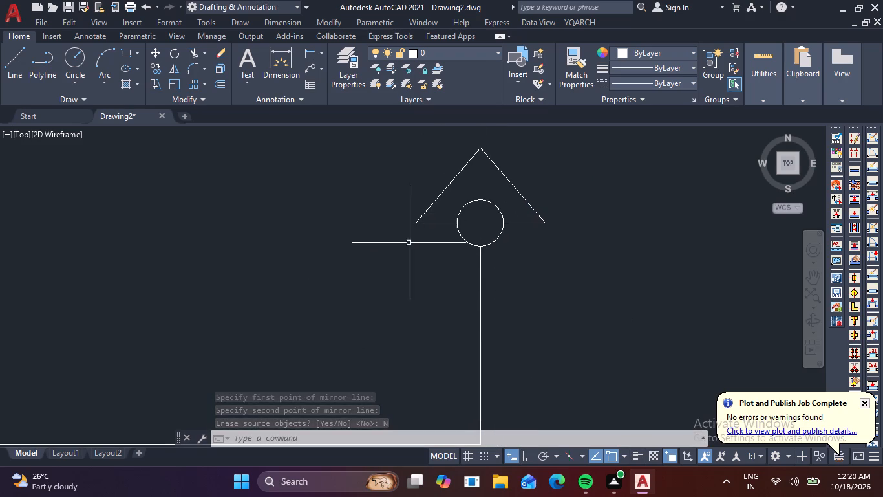
{"action": "key", "text": "h"}
{"action": "key", "text": "space"}
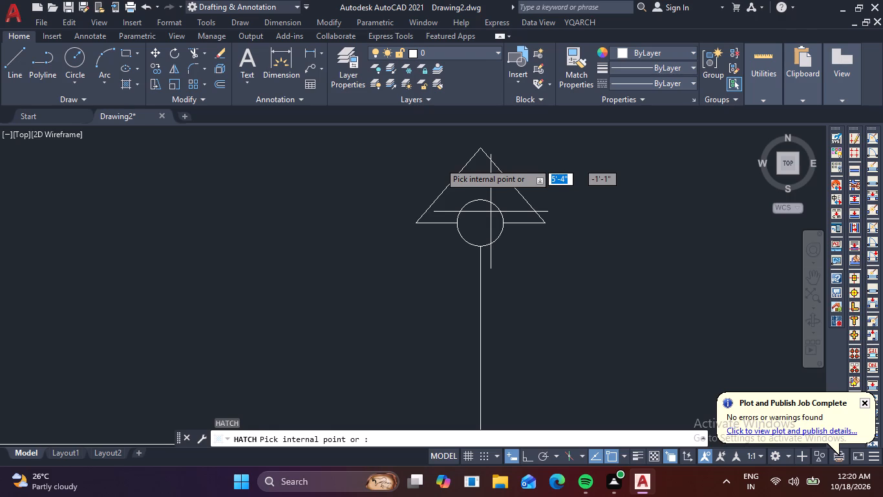
{"action": "left_click", "coordinate": [128, 66]}
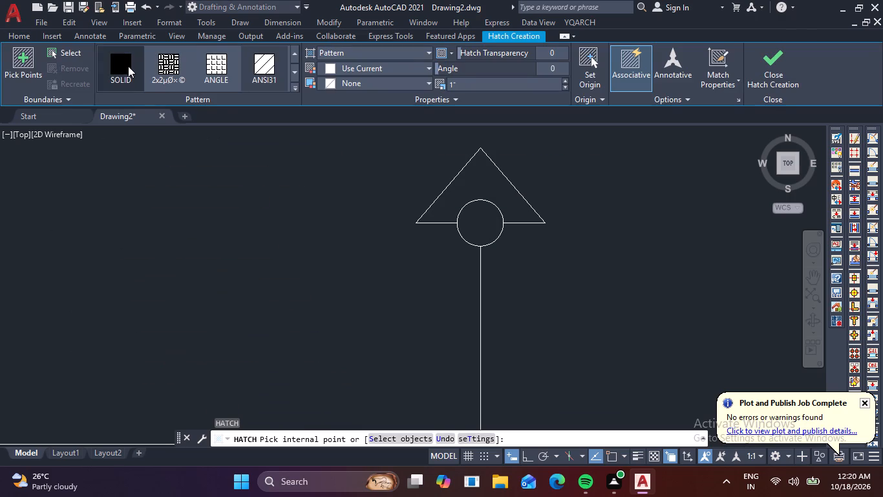
{"action": "left_click", "coordinate": [474, 178]}
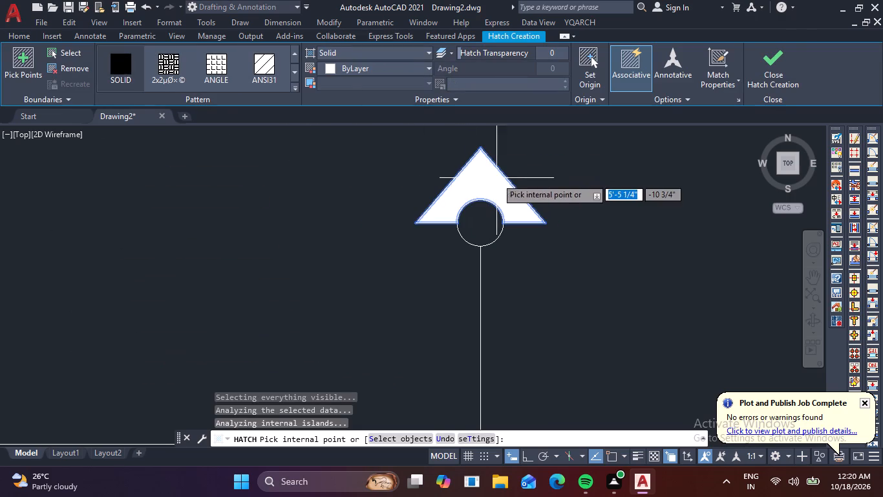
{"action": "left_click", "coordinate": [771, 67]}
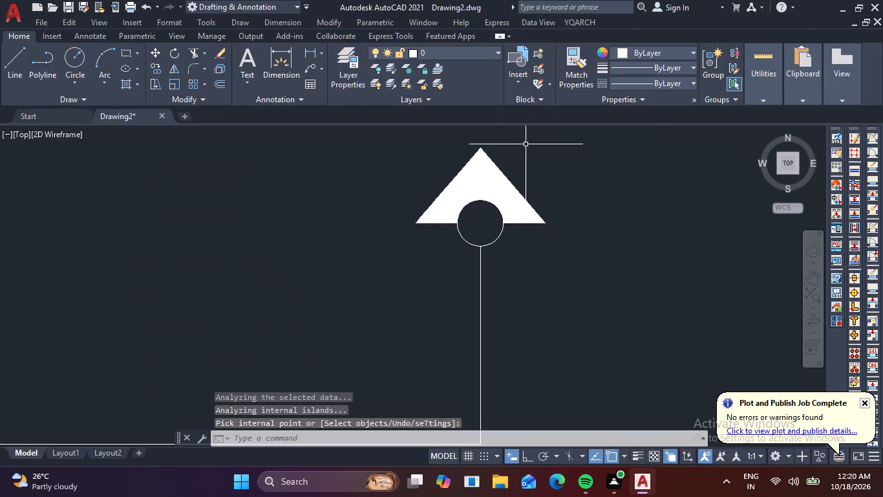
Add multiline text reading B in a text box above the arrowhead's apex.
{"action": "middle_click_drag", "start_coordinate": [513, 148], "coordinate": [491, 232]}
{"action": "left_click", "coordinate": [242, 52]}
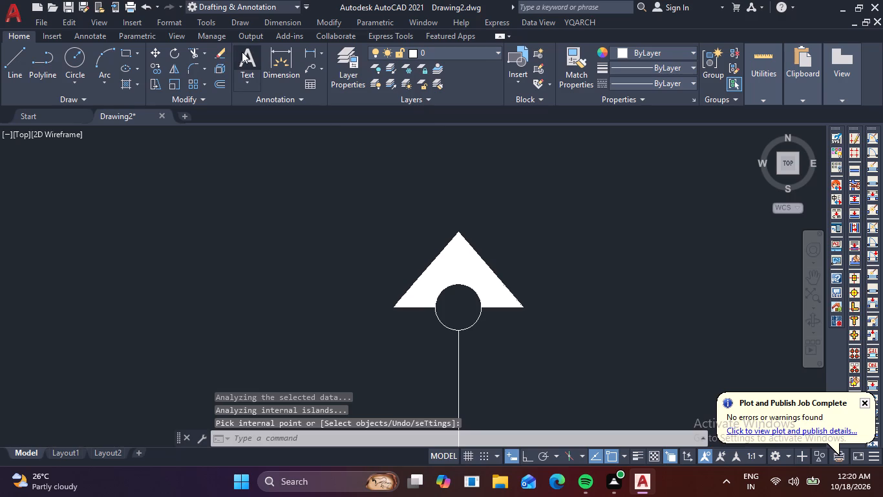
{"action": "left_click", "coordinate": [427, 134]}
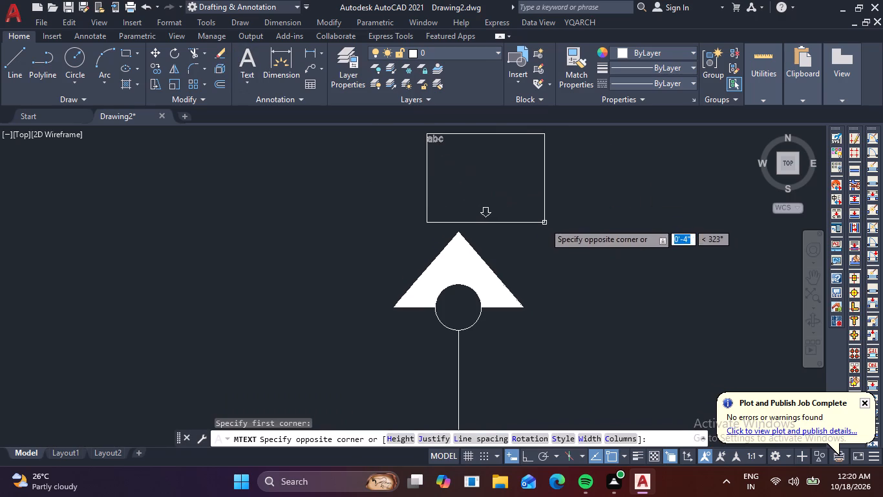
{"action": "left_click", "coordinate": [544, 223]}
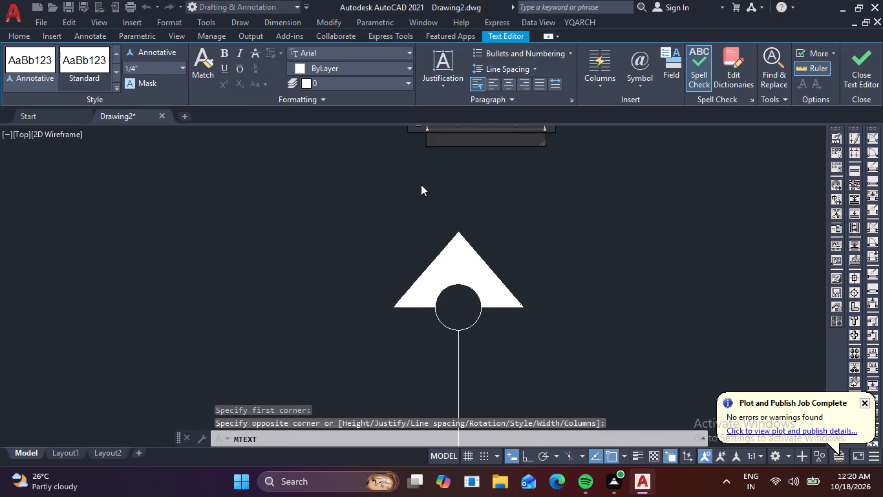
{"action": "key", "text": "a"}
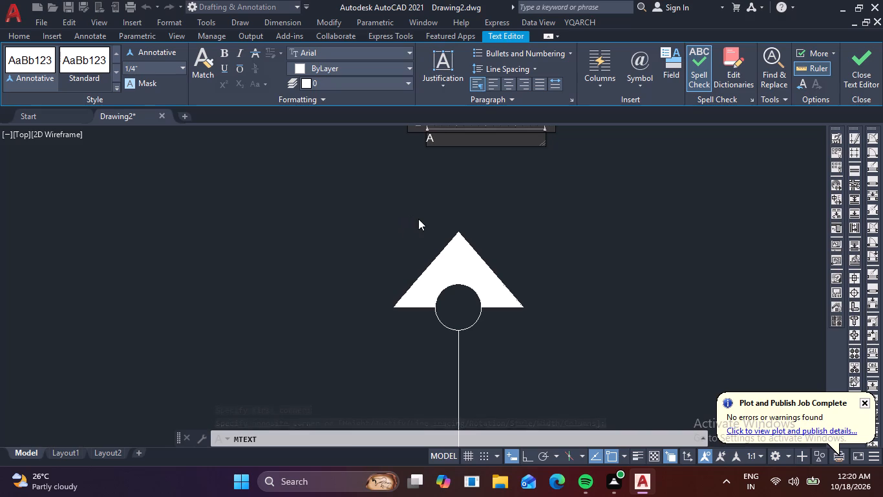
{"action": "key", "text": "BackSpace"}
{"action": "key", "text": "b"}
Format the letter B as underlined and bold with a text height of 3", and finish the text.
{"action": "middle_click_drag", "start_coordinate": [455, 203], "coordinate": [458, 286]}
{"action": "left_click_drag", "start_coordinate": [440, 225], "coordinate": [391, 224]}
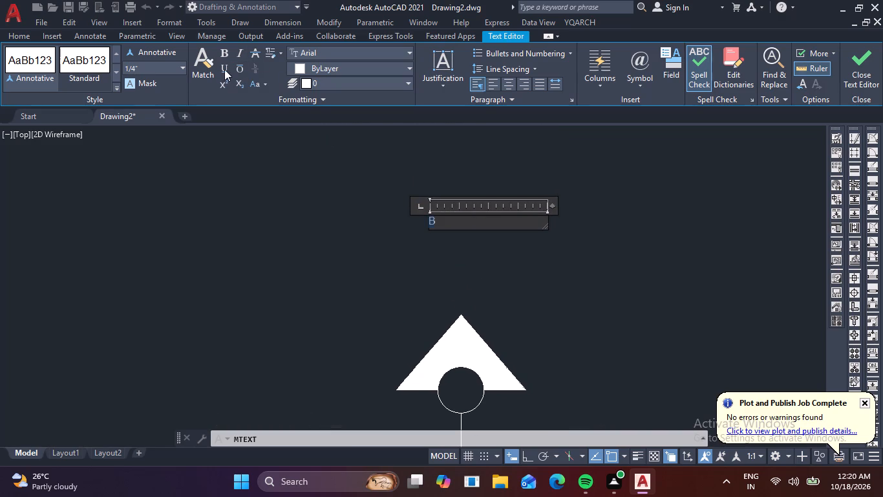
{"action": "left_click", "coordinate": [223, 70]}
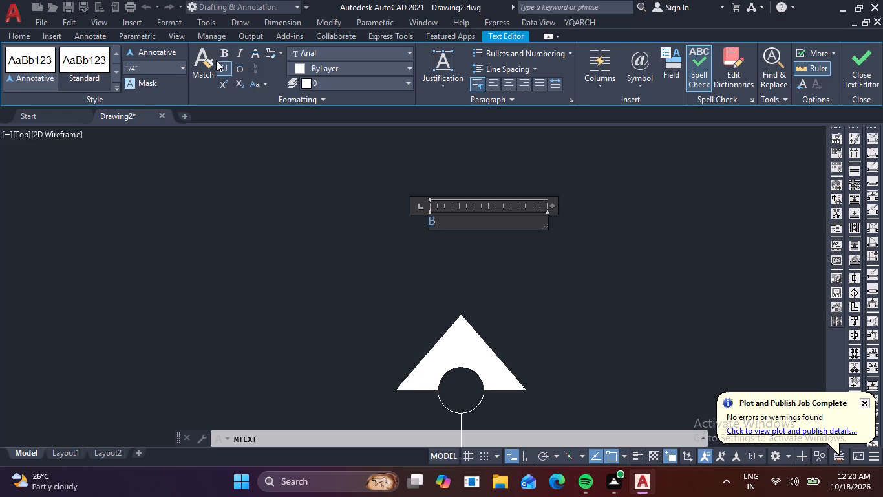
{"action": "left_click", "coordinate": [223, 50]}
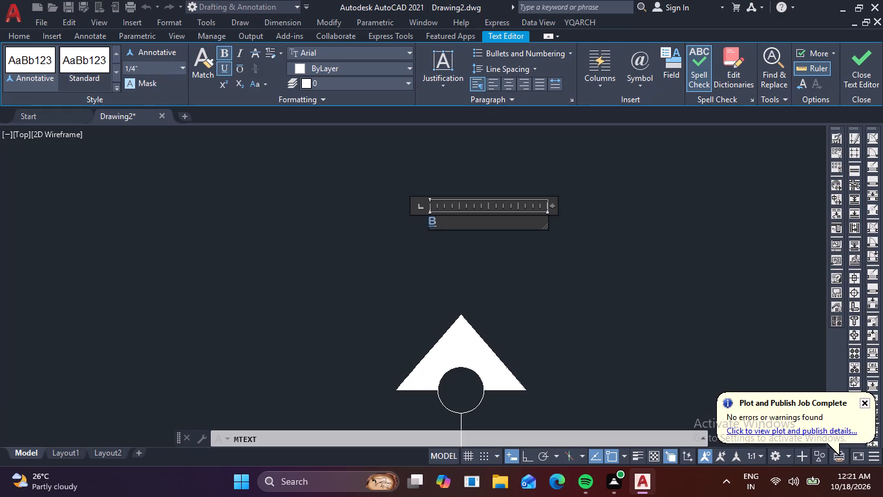
{"action": "left_click", "coordinate": [161, 68]}
{"action": "key", "text": "3"}
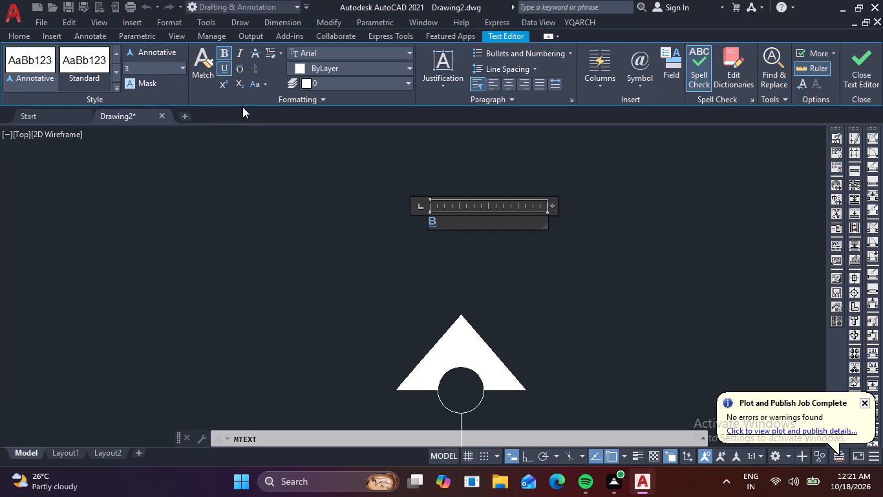
{"action": "key", "text": "Return"}
{"action": "left_click", "coordinate": [325, 208]}
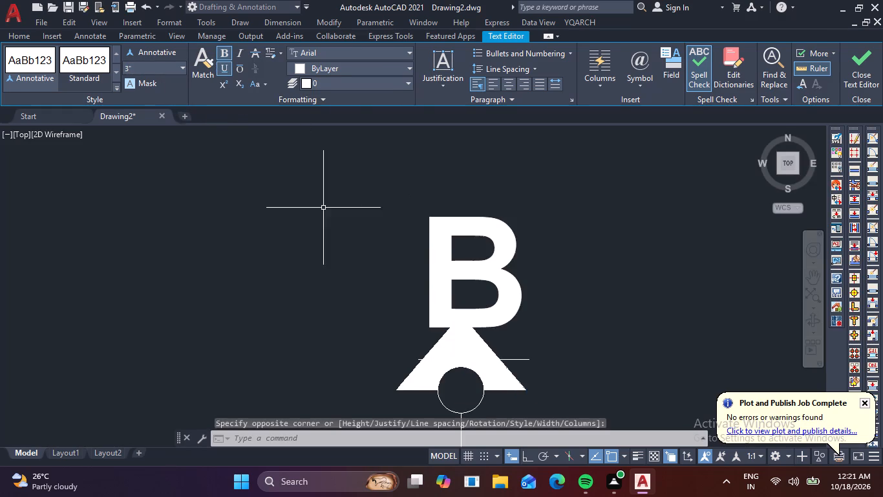
Move the underlined letter B upward, clear of the solid arrowhead.
{"action": "scroll", "coordinate": [392, 241], "scroll_direction": "down", "scroll_amount": 1}
{"action": "left_click", "coordinate": [436, 229]}
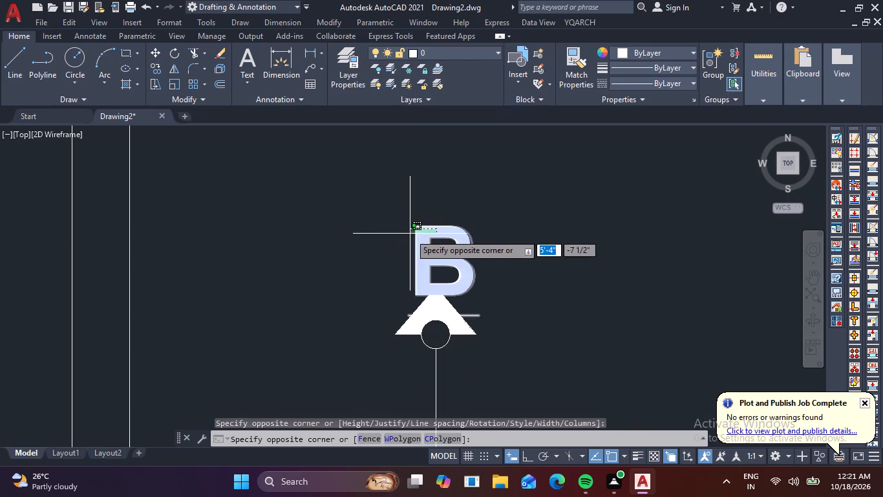
{"action": "left_click", "coordinate": [409, 234]}
{"action": "right_click", "coordinate": [409, 233]}
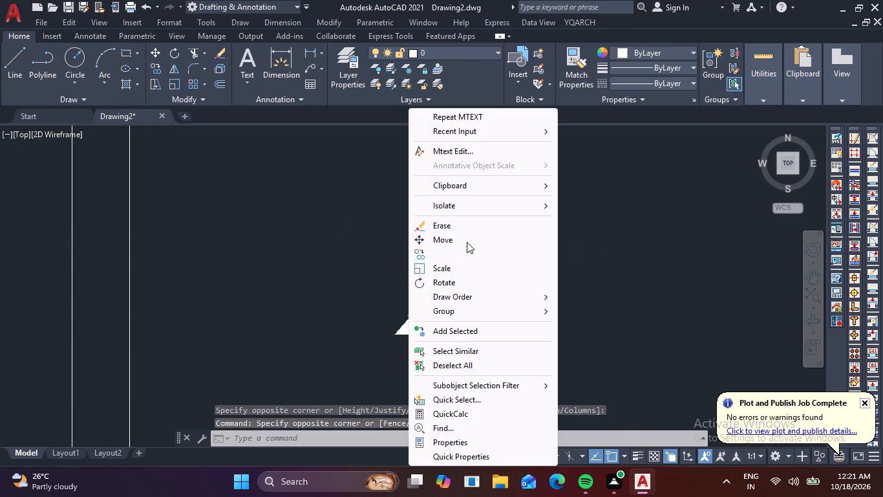
{"action": "left_click", "coordinate": [467, 242]}
{"action": "left_click", "coordinate": [451, 244]}
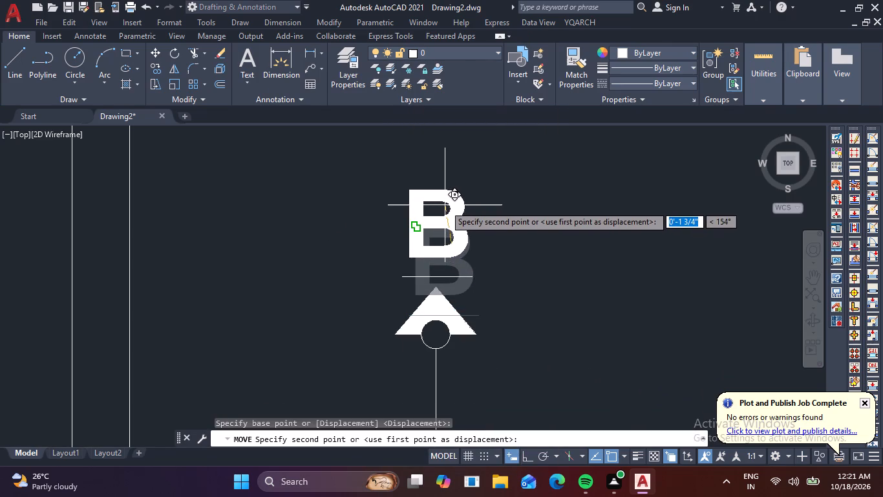
{"action": "left_click", "coordinate": [445, 205]}
Move the letter B up and to the right so that it sits centred just above the arrowhead's apex.
{"action": "scroll", "coordinate": [433, 224], "scroll_direction": "down", "scroll_amount": 2}
{"action": "scroll", "coordinate": [429, 231], "scroll_direction": "up", "scroll_amount": 2}
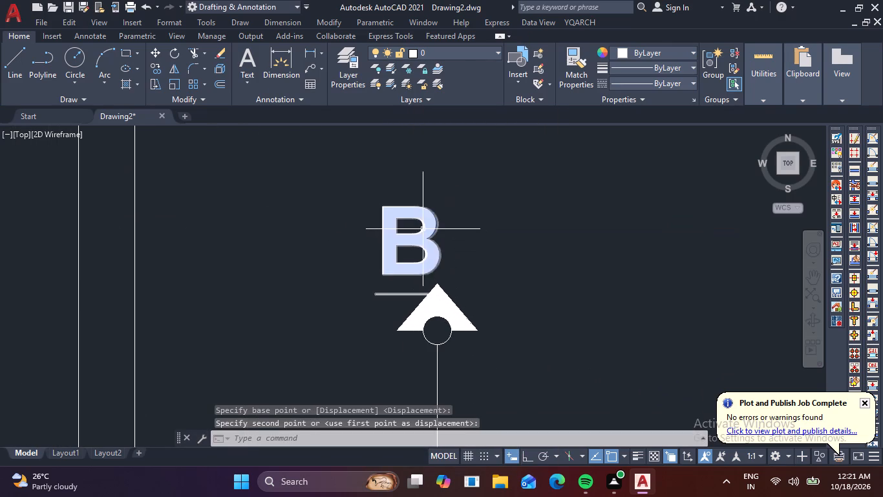
{"action": "left_click", "coordinate": [422, 229]}
{"action": "right_click", "coordinate": [421, 229]}
{"action": "left_click", "coordinate": [447, 234]}
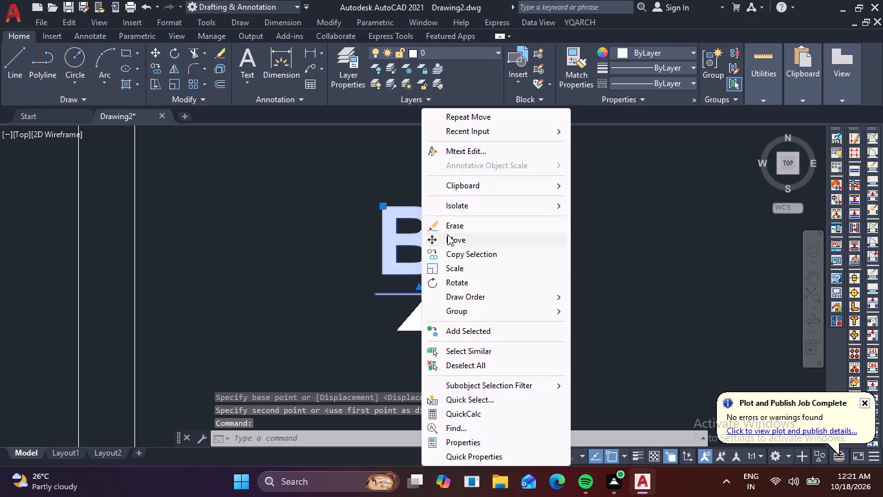
{"action": "left_click", "coordinate": [400, 249]}
{"action": "scroll", "coordinate": [429, 232], "scroll_direction": "up", "scroll_amount": 1}
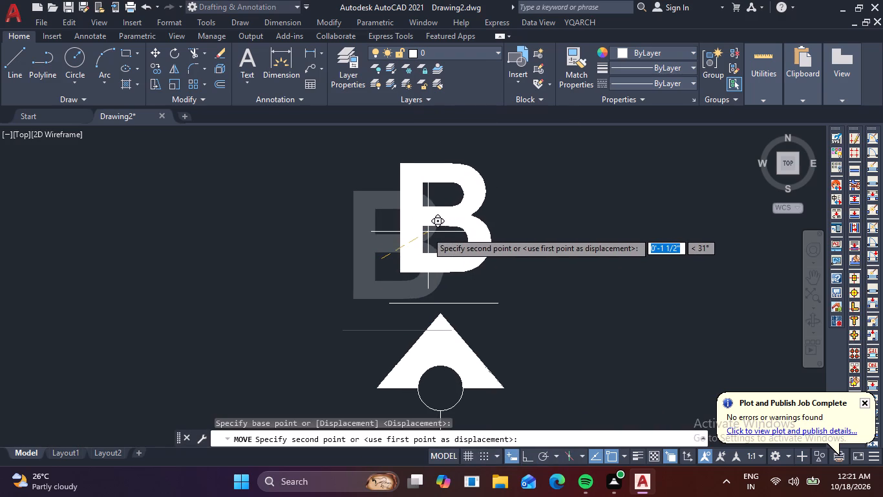
{"action": "left_click", "coordinate": [431, 228]}
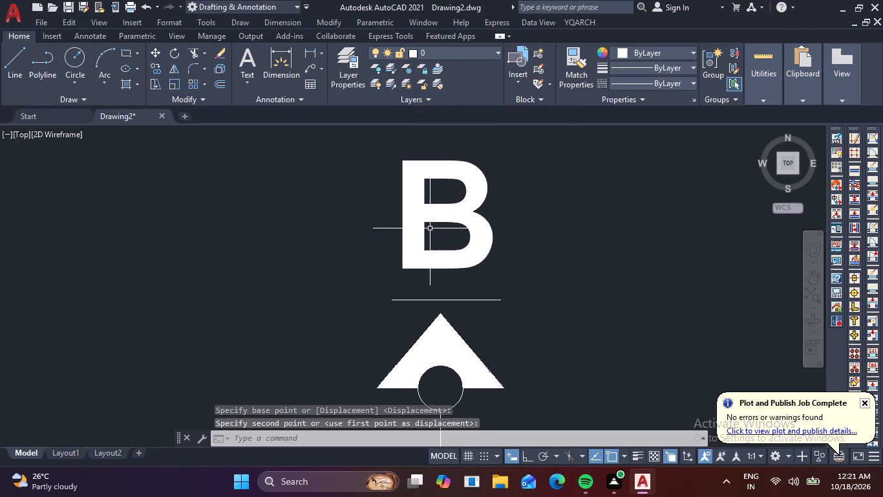
Copy the complete B marker with its vertical leg from the section line's right end to its left end.
{"action": "scroll", "coordinate": [432, 230], "scroll_direction": "down", "scroll_amount": 2}
{"action": "left_click_drag", "start_coordinate": [491, 327], "coordinate": [464, 315]}
{"action": "left_click", "coordinate": [358, 193]}
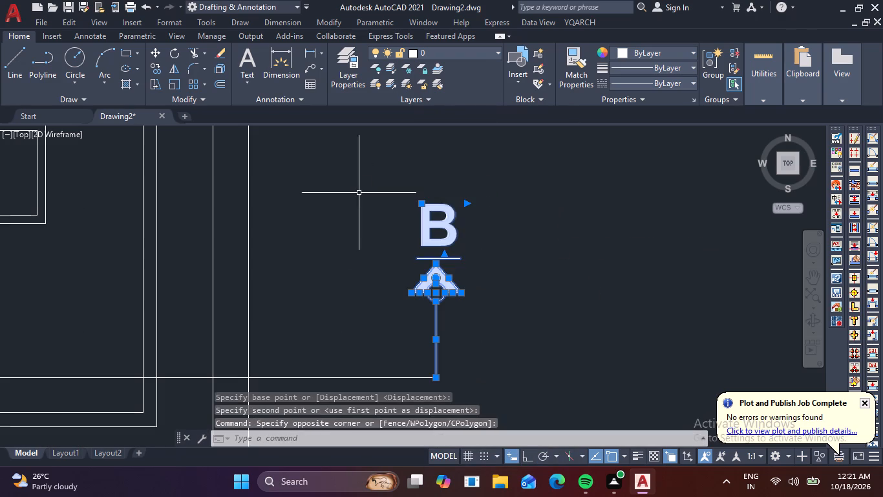
{"action": "middle_click_drag", "start_coordinate": [474, 267], "coordinate": [454, 175]}
{"action": "right_click", "coordinate": [445, 241]}
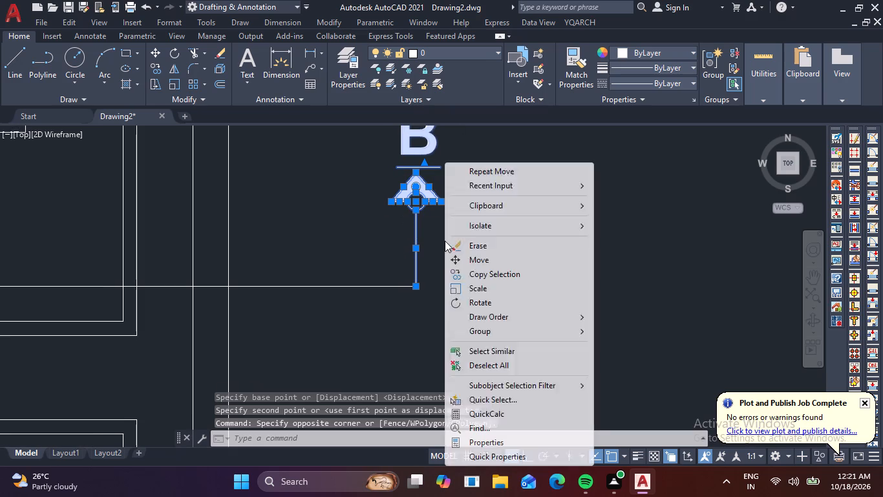
{"action": "left_click", "coordinate": [487, 273]}
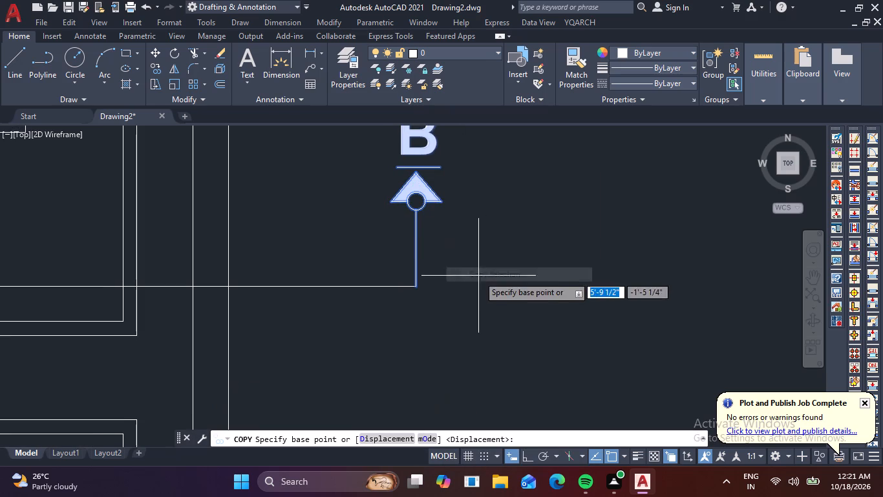
{"action": "left_click", "coordinate": [418, 283]}
{"action": "scroll", "coordinate": [414, 280], "scroll_direction": "down", "scroll_amount": 2}
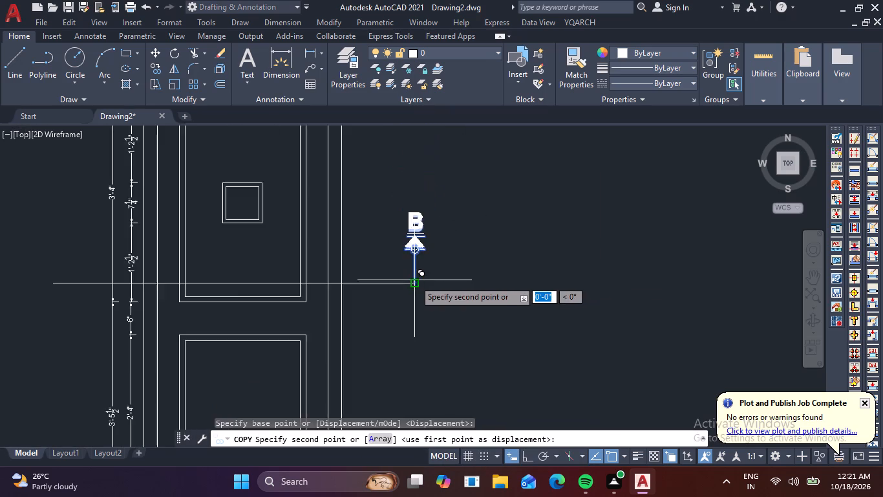
{"action": "scroll", "coordinate": [414, 280], "scroll_direction": "down", "scroll_amount": 1}
{"action": "middle_click_drag", "start_coordinate": [422, 284], "coordinate": [644, 287]}
{"action": "scroll", "coordinate": [380, 280], "scroll_direction": "up", "scroll_amount": 3}
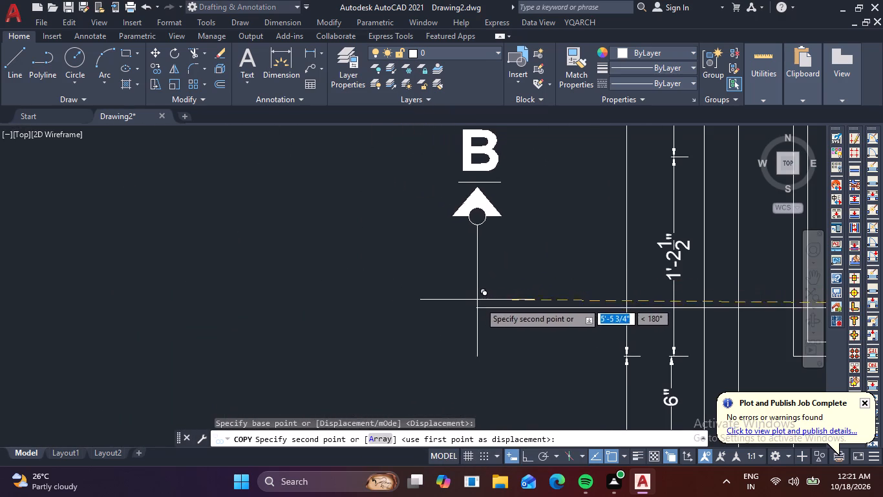
{"action": "left_click", "coordinate": [476, 309]}
{"action": "right_click", "coordinate": [573, 293]}
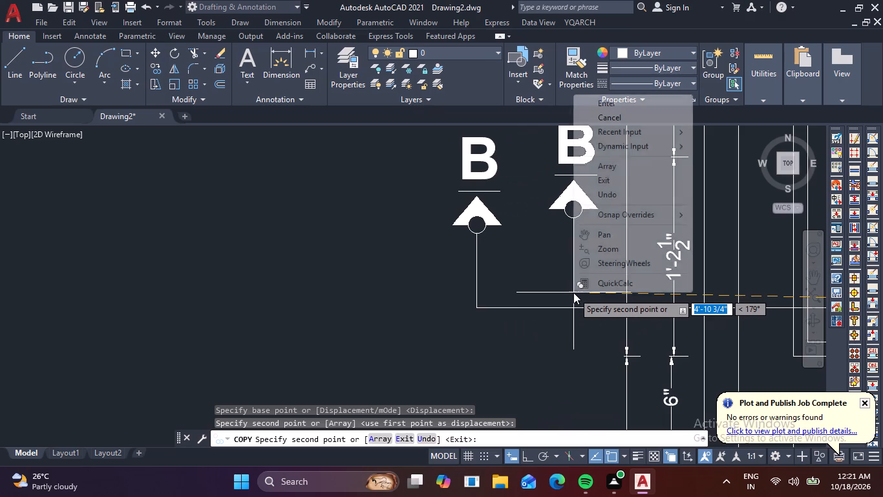
{"action": "left_click", "coordinate": [623, 115]}
Load the CENTER linetype from acad.lin into the drawing through the Linetype Manager.
{"action": "scroll", "coordinate": [597, 141], "scroll_direction": "down", "scroll_amount": 3}
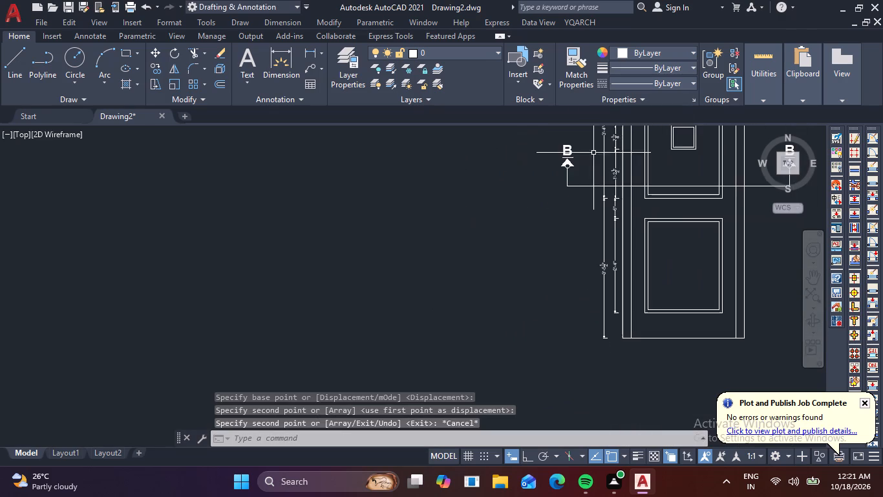
{"action": "middle_click_drag", "start_coordinate": [590, 192], "coordinate": [387, 233]}
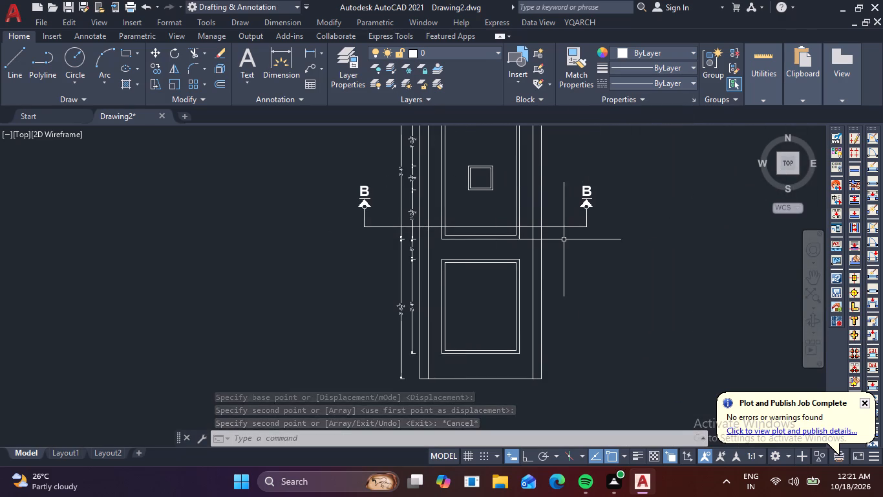
{"action": "scroll", "coordinate": [568, 228], "scroll_direction": "up", "scroll_amount": 1}
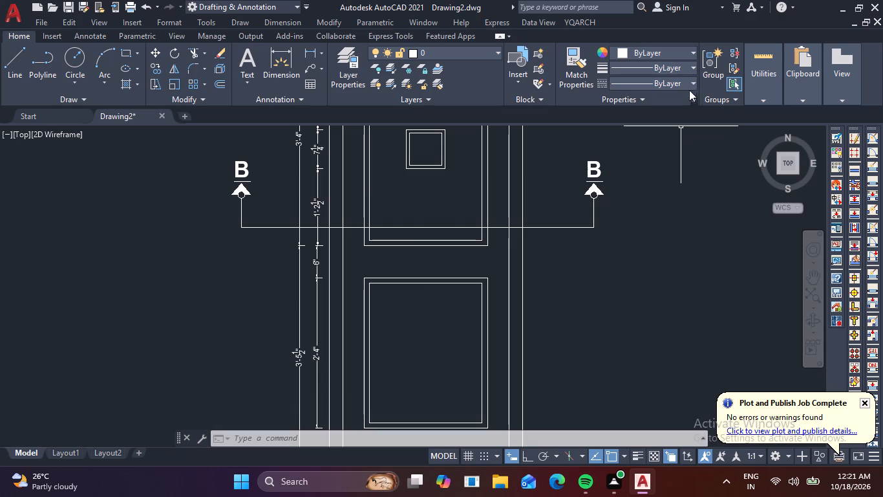
{"action": "left_click", "coordinate": [693, 80]}
{"action": "left_click", "coordinate": [652, 153]}
{"action": "left_click", "coordinate": [529, 130]}
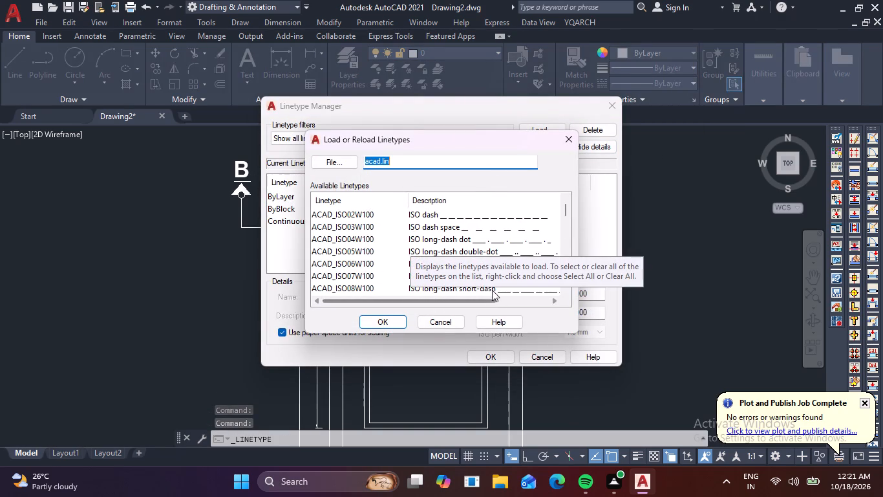
{"action": "left_click", "coordinate": [341, 284]}
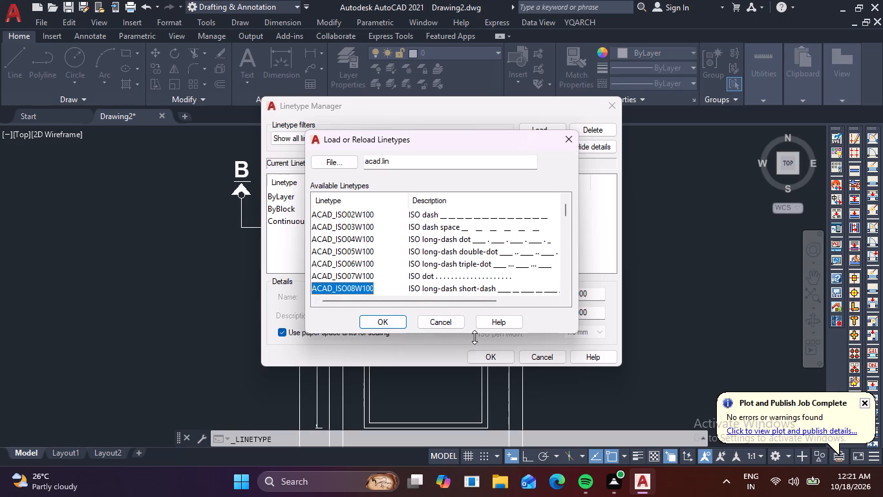
{"action": "scroll", "coordinate": [414, 245], "scroll_direction": "down", "scroll_amount": 1}
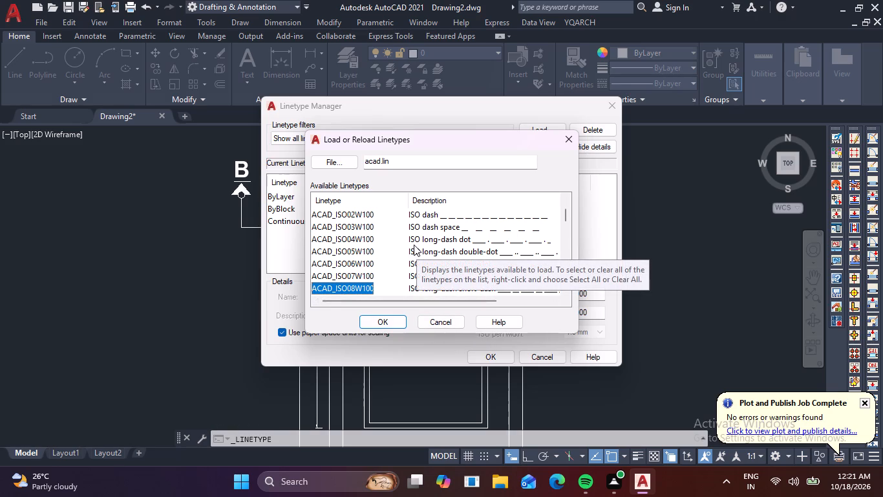
{"action": "scroll", "coordinate": [411, 243], "scroll_direction": "down", "scroll_amount": 1}
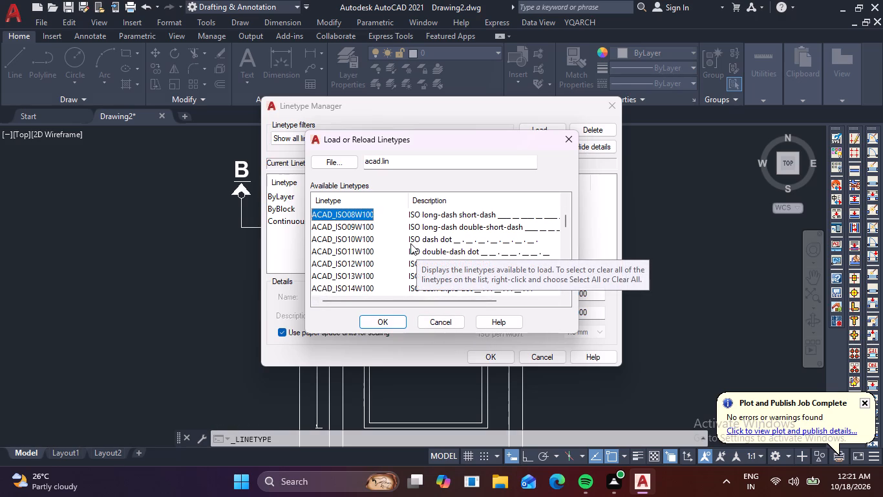
{"action": "scroll", "coordinate": [410, 243], "scroll_direction": "down", "scroll_amount": 3}
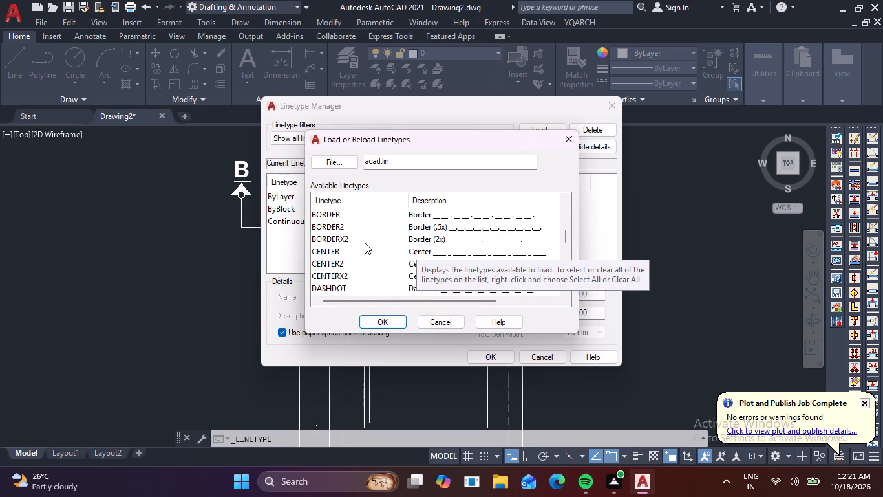
{"action": "left_click", "coordinate": [328, 253]}
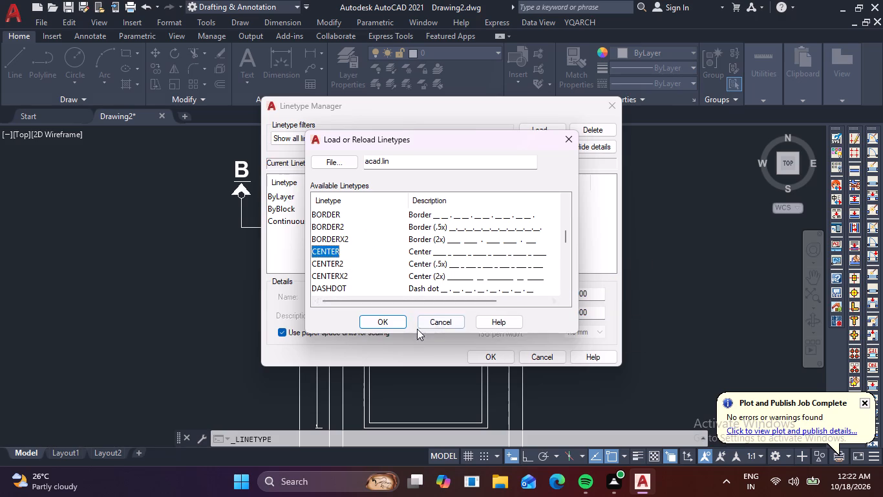
{"action": "left_click", "coordinate": [485, 357]}
{"action": "left_click", "coordinate": [374, 324]}
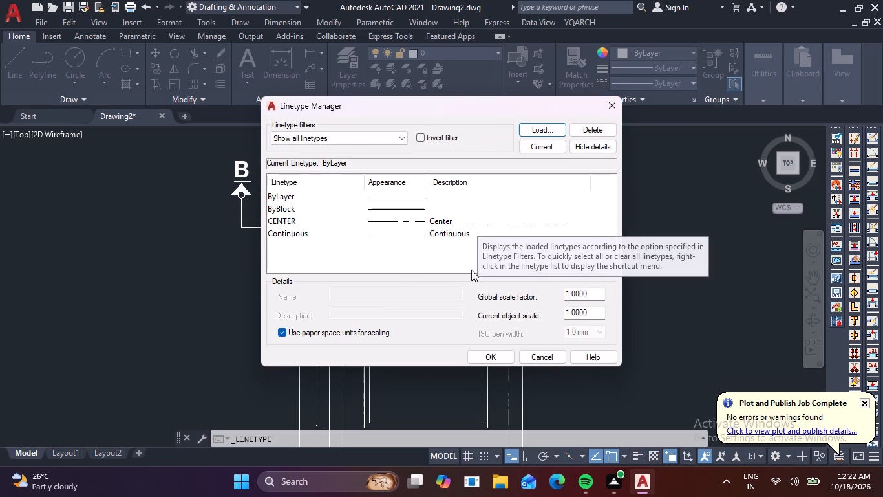
{"action": "left_click", "coordinate": [491, 357]}
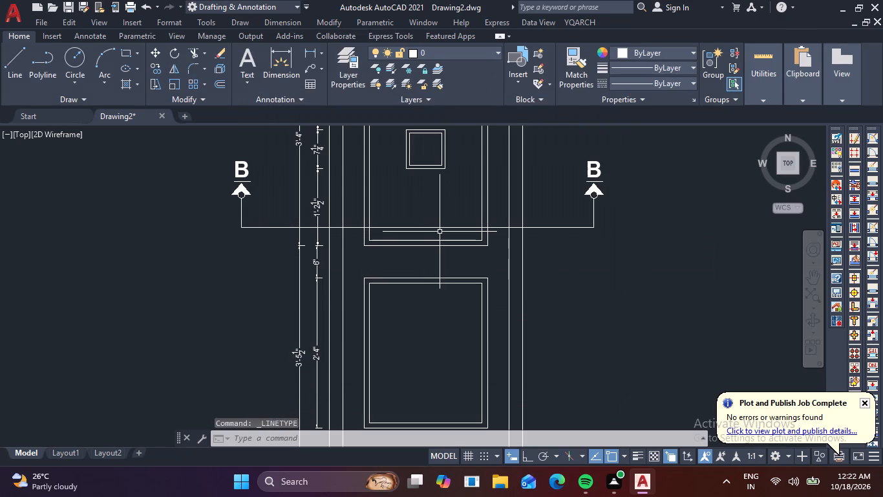
Apply the CENTER linetype to the horizontal section line and both of its vertical legs.
{"action": "left_click", "coordinate": [441, 229]}
{"action": "scroll", "coordinate": [577, 223], "scroll_direction": "up", "scroll_amount": 2}
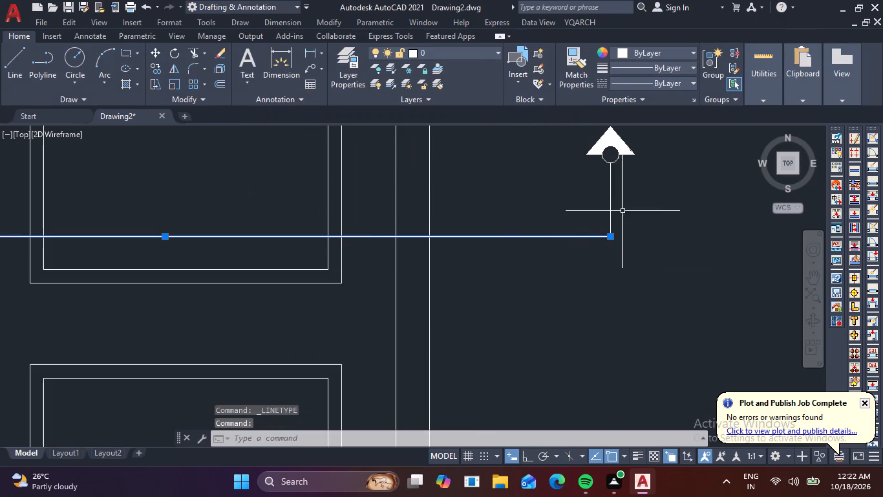
{"action": "left_click", "coordinate": [624, 211]}
{"action": "left_click", "coordinate": [586, 199]}
{"action": "scroll", "coordinate": [568, 209], "scroll_direction": "down", "scroll_amount": 2}
{"action": "scroll", "coordinate": [255, 213], "scroll_direction": "up", "scroll_amount": 2}
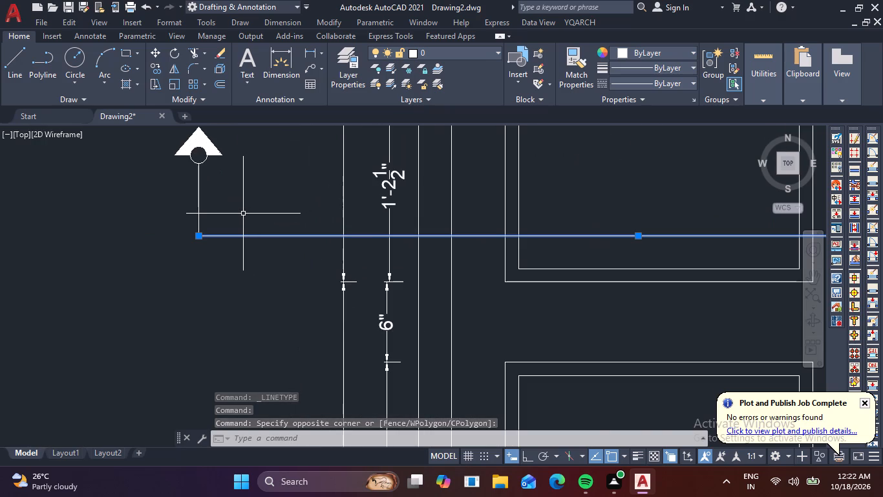
{"action": "left_click_drag", "start_coordinate": [231, 217], "coordinate": [222, 219]}
{"action": "left_click", "coordinate": [171, 210]}
{"action": "scroll", "coordinate": [218, 217], "scroll_direction": "down", "scroll_amount": 2}
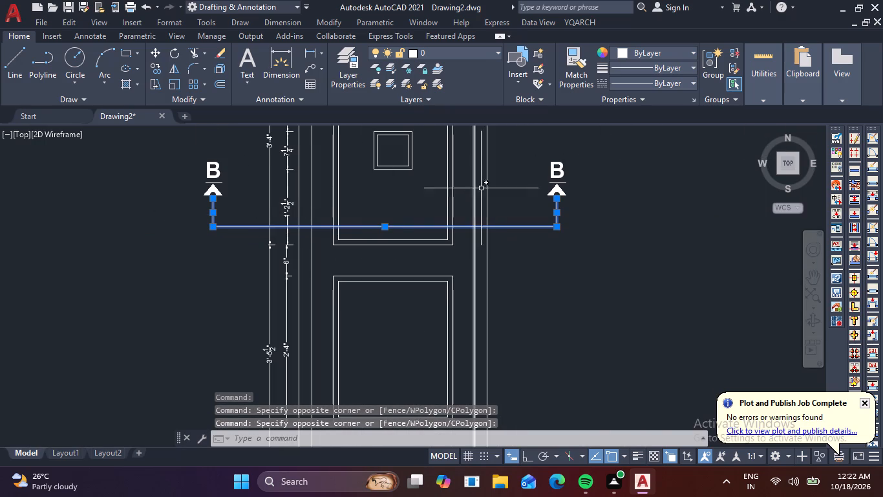
{"action": "left_click", "coordinate": [690, 85]}
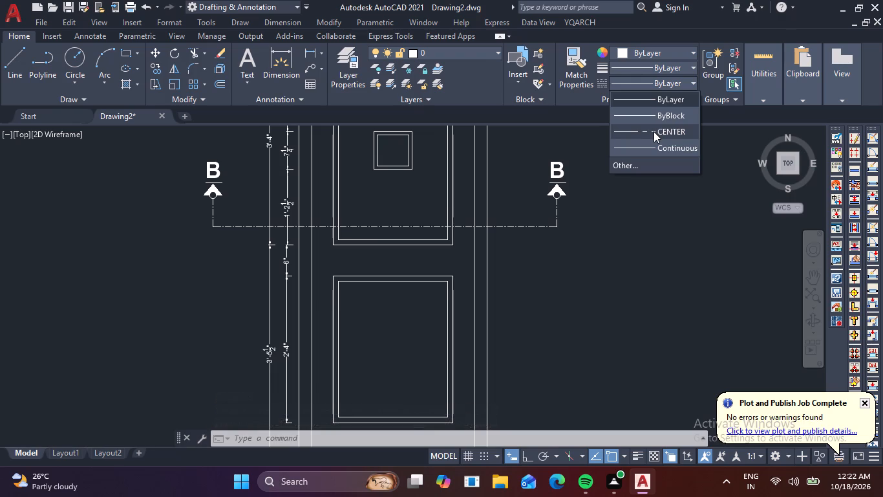
{"action": "left_click", "coordinate": [654, 131]}
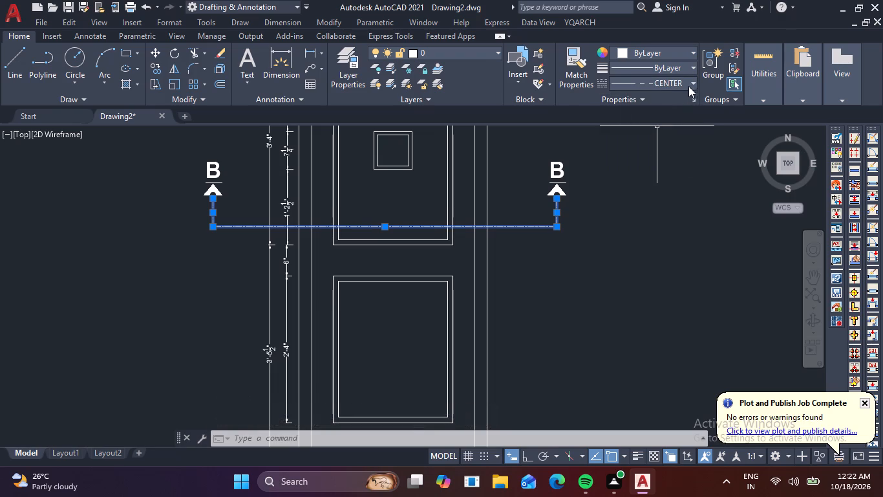
Set both the linetype global scale factor and the current object scale to 3 in the Linetype Manager.
{"action": "left_click", "coordinate": [690, 84]}
{"action": "left_click", "coordinate": [677, 166]}
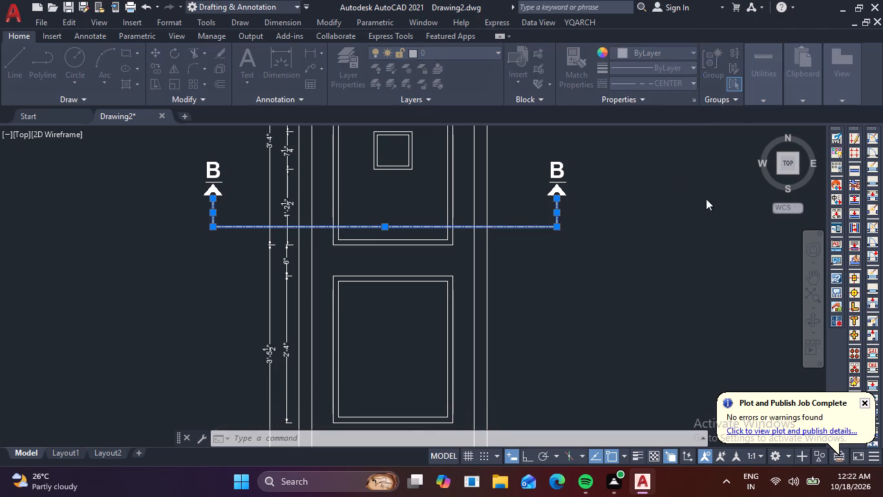
{"action": "left_click", "coordinate": [591, 288]}
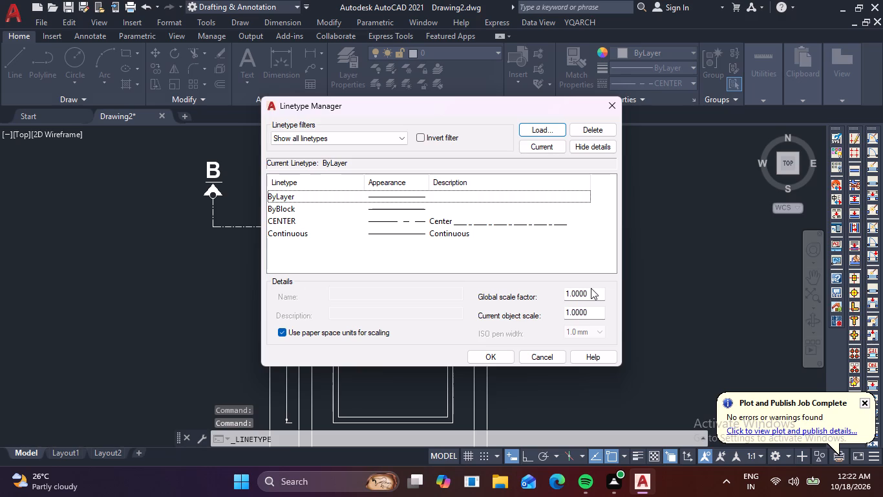
{"action": "left_click", "coordinate": [586, 294]}
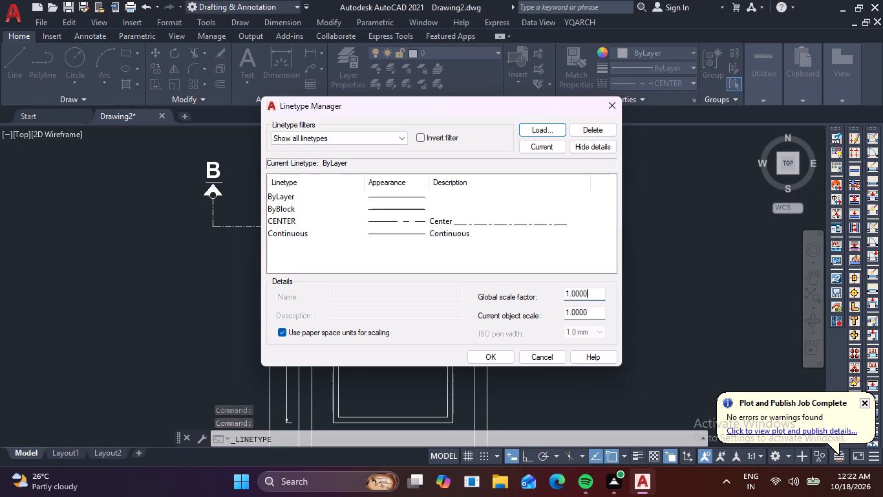
{"action": "key", "text": "BackSpace"}
{"action": "key", "text": "BackSpace"}
{"action": "key", "text": "BackSpace"}
{"action": "key", "text": "BackSpace"}
{"action": "key", "text": "BackSpace"}
{"action": "key", "text": "BackSpace"}
{"action": "key", "text": "BackSpace"}
{"action": "key", "text": "BackSpace"}
{"action": "key", "text": "BackSpace"}
{"action": "key", "text": "BackSpace"}
{"action": "key", "text": "BackSpace"}
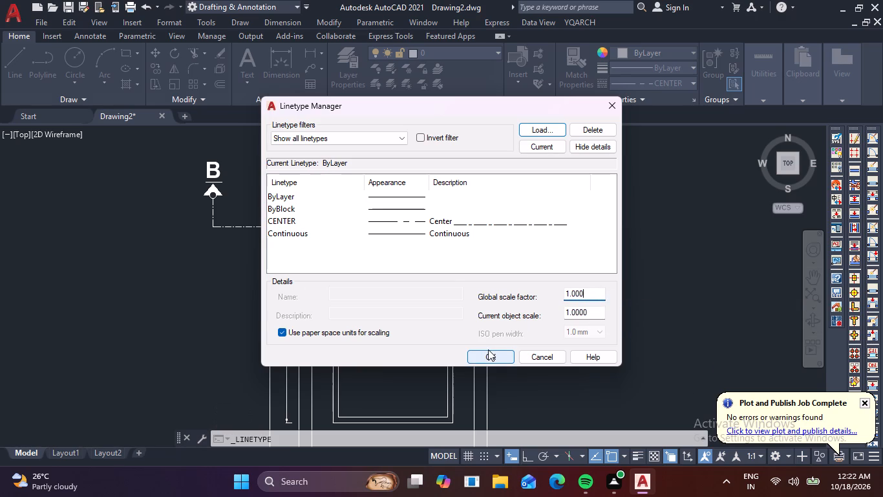
{"action": "key", "text": "3"}
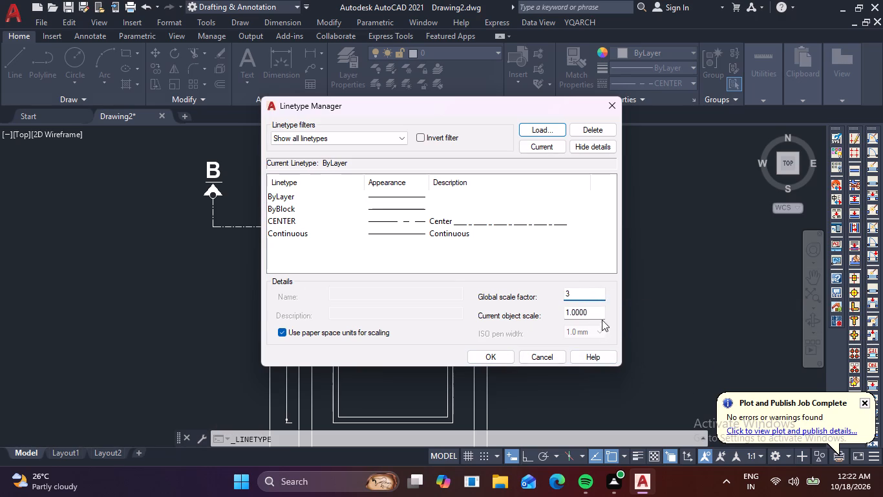
{"action": "left_click", "coordinate": [592, 308]}
{"action": "key", "text": "BackSpace"}
{"action": "key", "text": "BackSpace"}
{"action": "key", "text": "BackSpace"}
{"action": "key", "text": "BackSpace"}
{"action": "key", "text": "BackSpace"}
{"action": "key", "text": "BackSpace"}
{"action": "key", "text": "BackSpace"}
{"action": "key", "text": "BackSpace"}
{"action": "key", "text": "BackSpace"}
{"action": "key", "text": "BackSpace"}
{"action": "key", "text": "BackSpace"}
{"action": "key", "text": "3"}
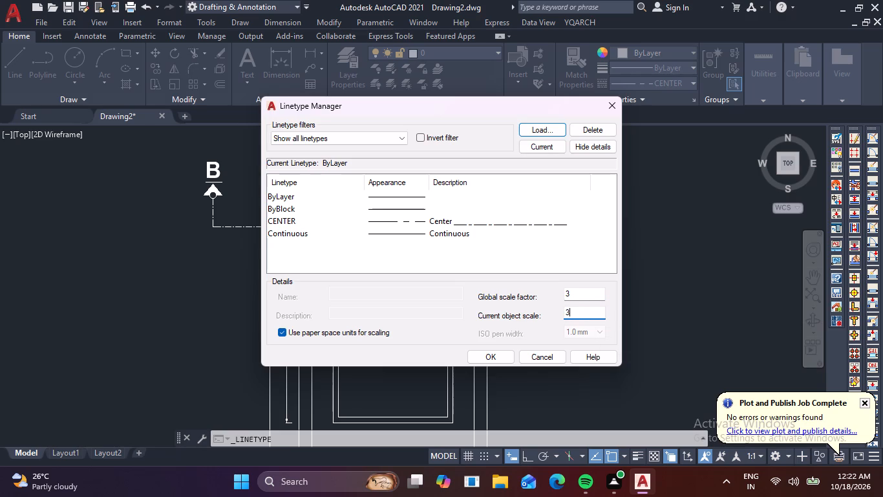
{"action": "left_click", "coordinate": [519, 221]}
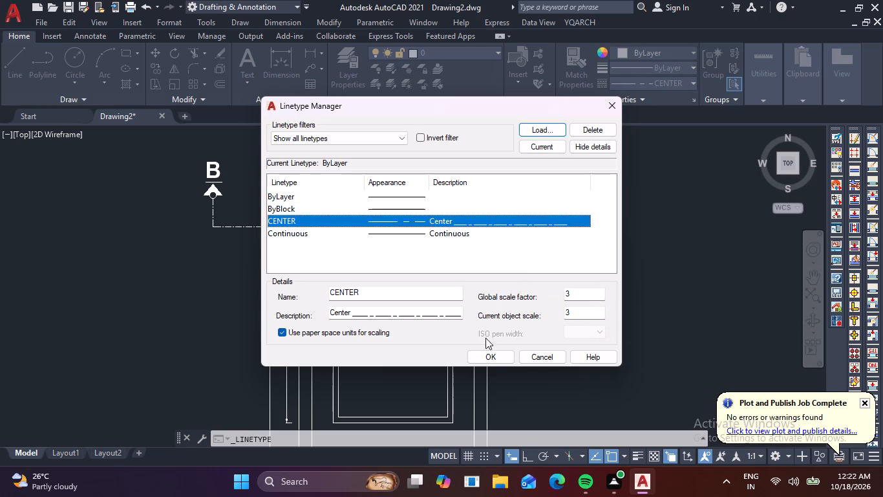
{"action": "left_click", "coordinate": [491, 351]}
Join the horizontal section line and its two vertical legs into one polyline.
{"action": "scroll", "coordinate": [526, 264], "scroll_direction": "down", "scroll_amount": 1}
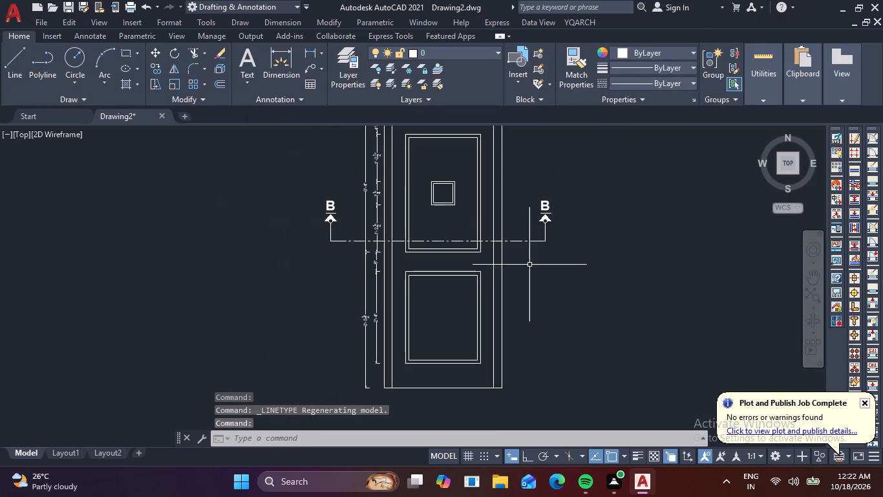
{"action": "scroll", "coordinate": [548, 242], "scroll_direction": "up", "scroll_amount": 3}
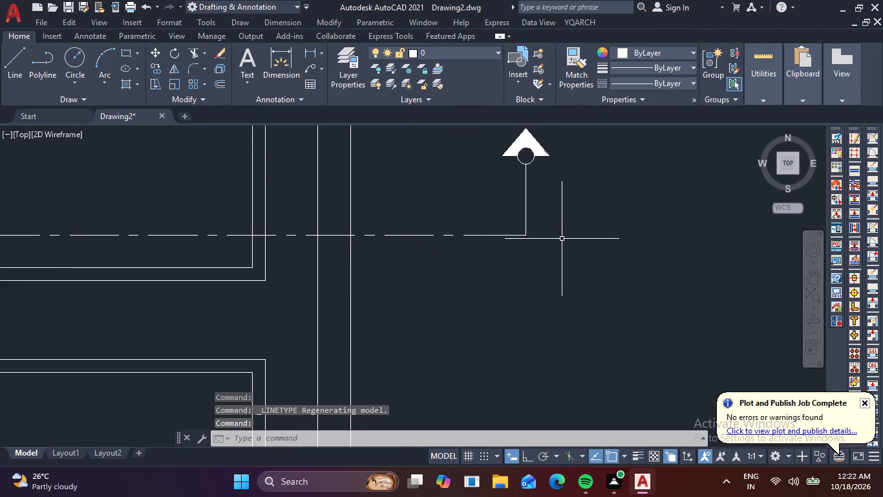
{"action": "scroll", "coordinate": [560, 238], "scroll_direction": "down", "scroll_amount": 2}
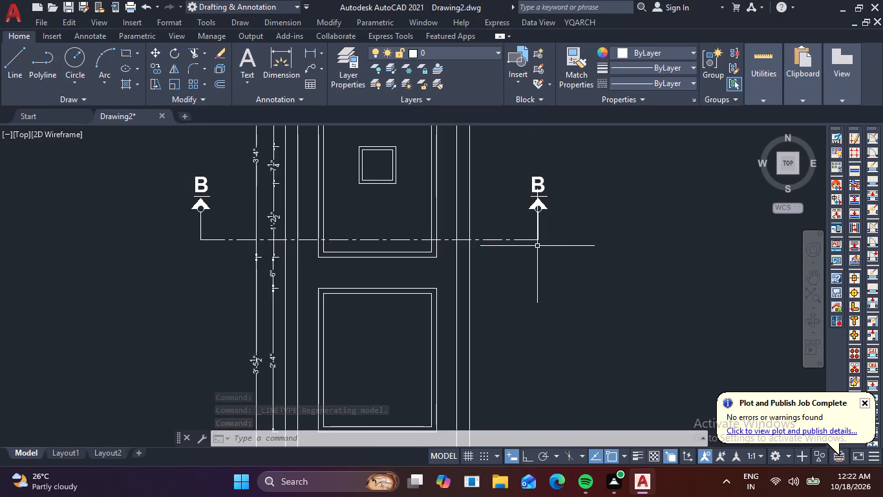
{"action": "scroll", "coordinate": [580, 237], "scroll_direction": "up", "scroll_amount": 3}
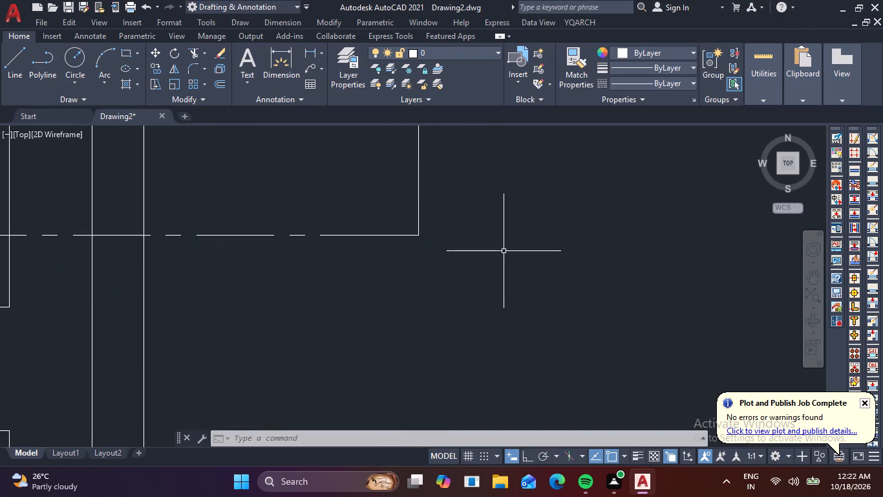
{"action": "left_click", "coordinate": [492, 260]}
{"action": "left_click", "coordinate": [382, 216]}
{"action": "scroll", "coordinate": [412, 233], "scroll_direction": "down", "scroll_amount": 3}
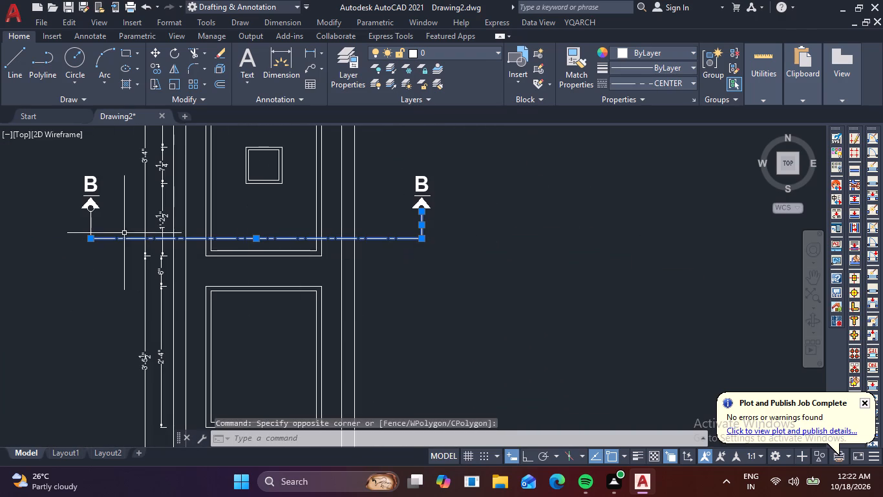
{"action": "scroll", "coordinate": [120, 257], "scroll_direction": "up", "scroll_amount": 2}
{"action": "left_click", "coordinate": [70, 236]}
{"action": "left_click", "coordinate": [15, 192]}
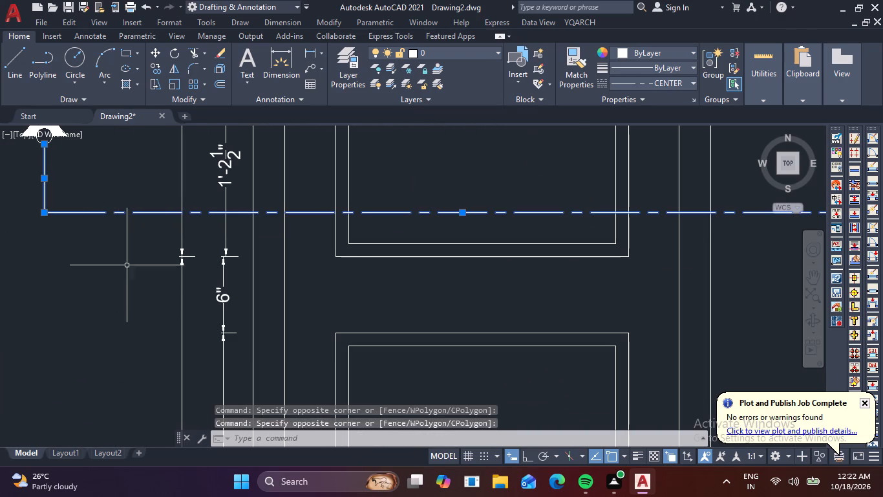
{"action": "key", "text": "j"}
{"action": "key", "text": "space"}
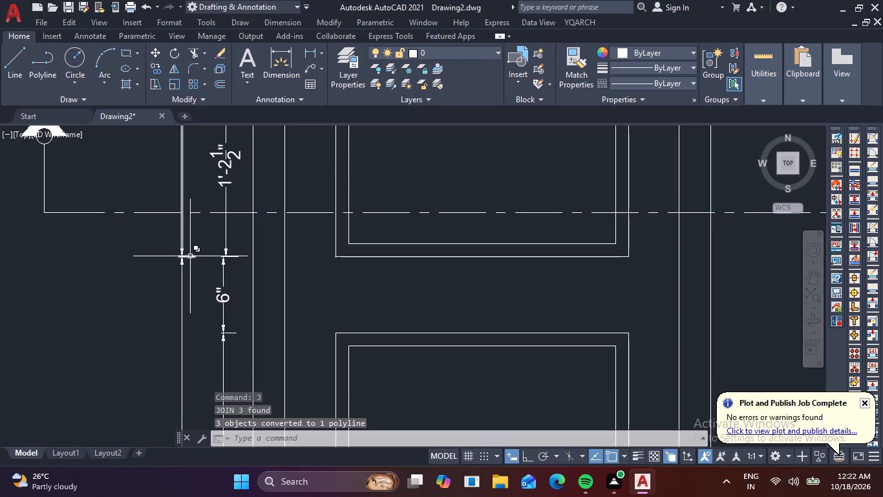
Apply the CENTER linetype to the joined B–B section polyline.
{"action": "scroll", "coordinate": [284, 245], "scroll_direction": "down", "scroll_amount": 2}
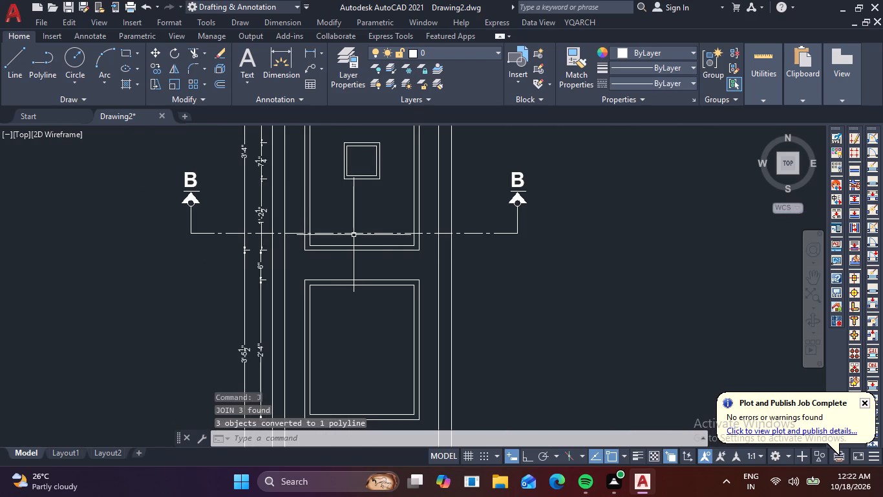
{"action": "scroll", "coordinate": [479, 239], "scroll_direction": "up", "scroll_amount": 1}
{"action": "left_click", "coordinate": [553, 248]}
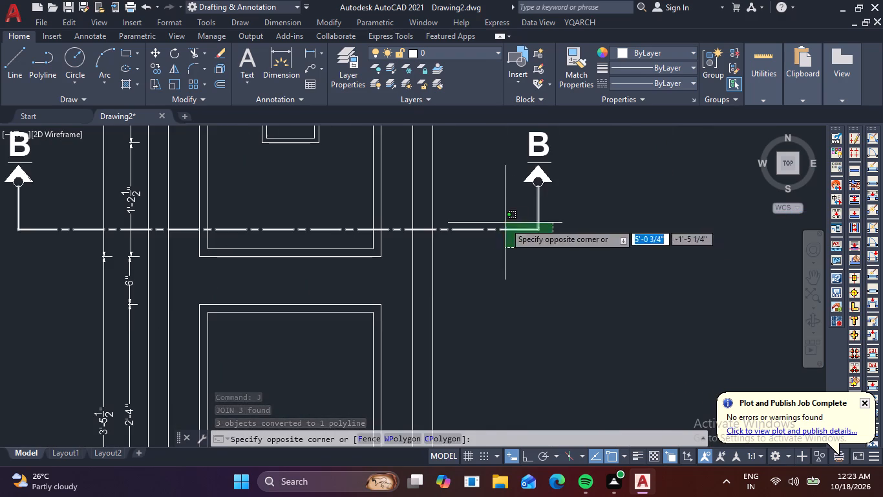
{"action": "left_click", "coordinate": [505, 223]}
{"action": "left_click", "coordinate": [680, 83]}
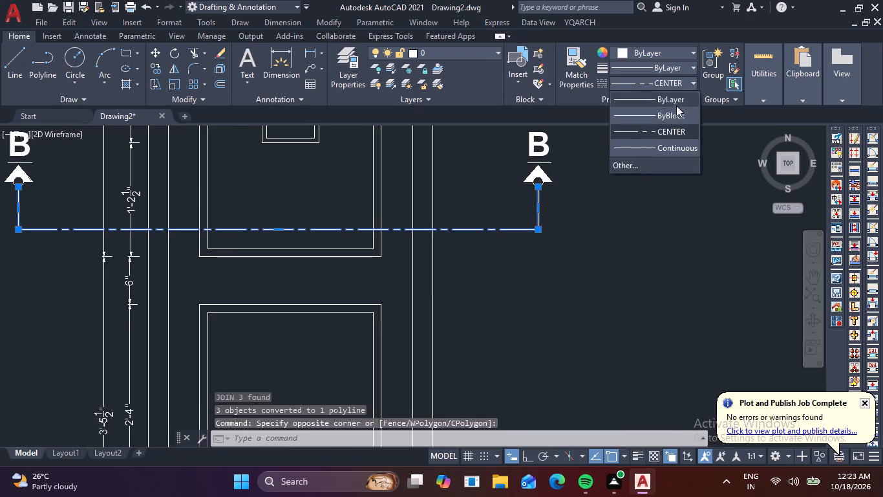
{"action": "left_click", "coordinate": [660, 131]}
{"action": "scroll", "coordinate": [551, 173], "scroll_direction": "down", "scroll_amount": 1}
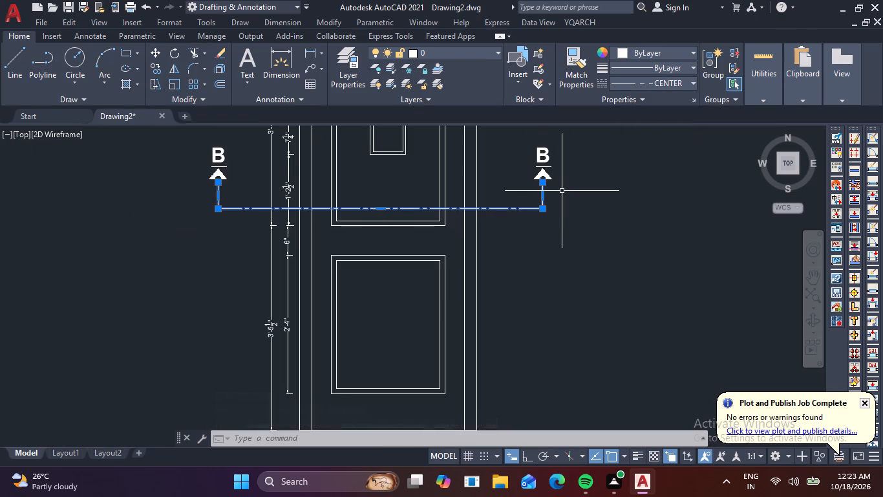
{"action": "scroll", "coordinate": [463, 169], "scroll_direction": "down", "scroll_amount": 2}
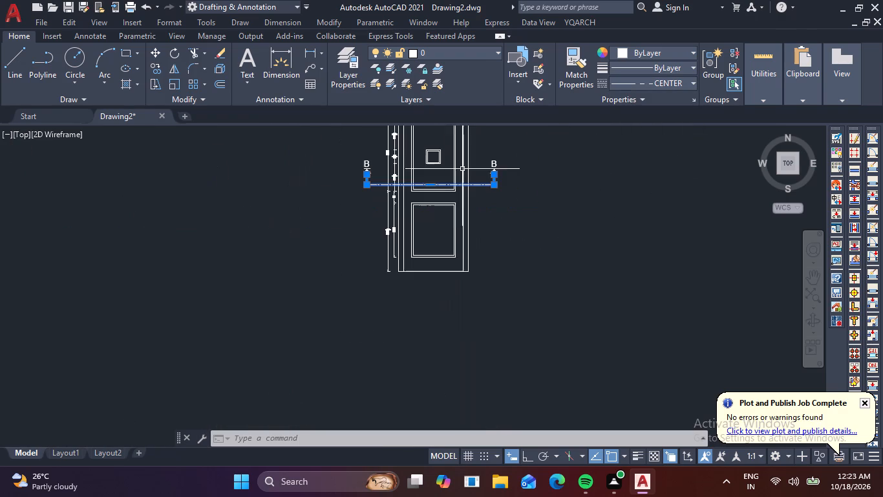
{"action": "middle_click_drag", "start_coordinate": [460, 204], "coordinate": [500, 271]}
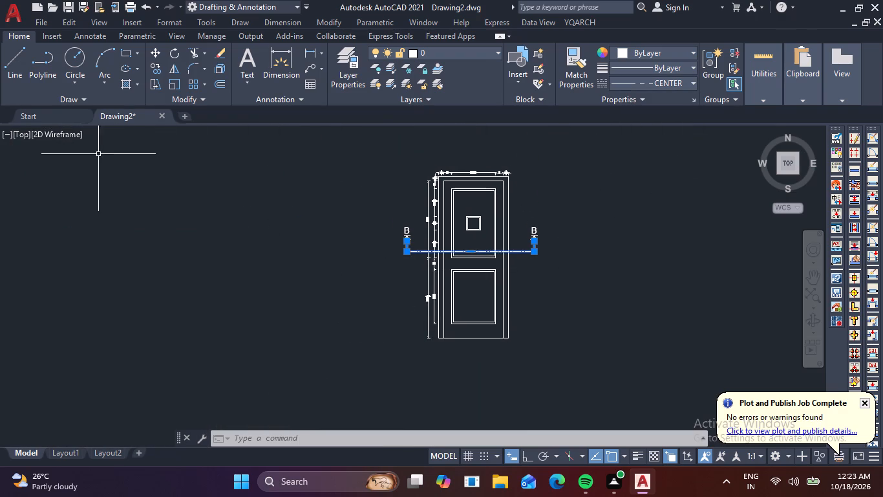
{"action": "key", "text": "Escape"}
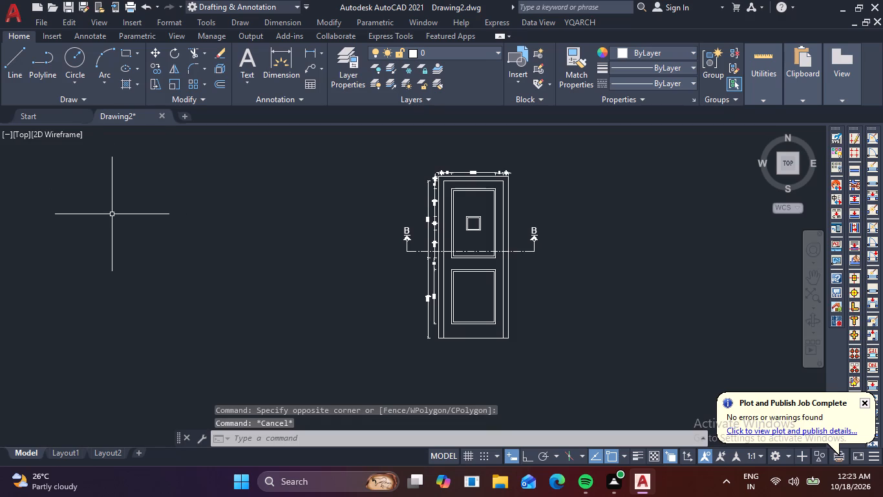
{"action": "key", "text": "Escape"}
Draw a vertical section line about 9'-3" long through the door's centre, from above its top to below its base, with Ortho on.
{"action": "type", "text": "L"}
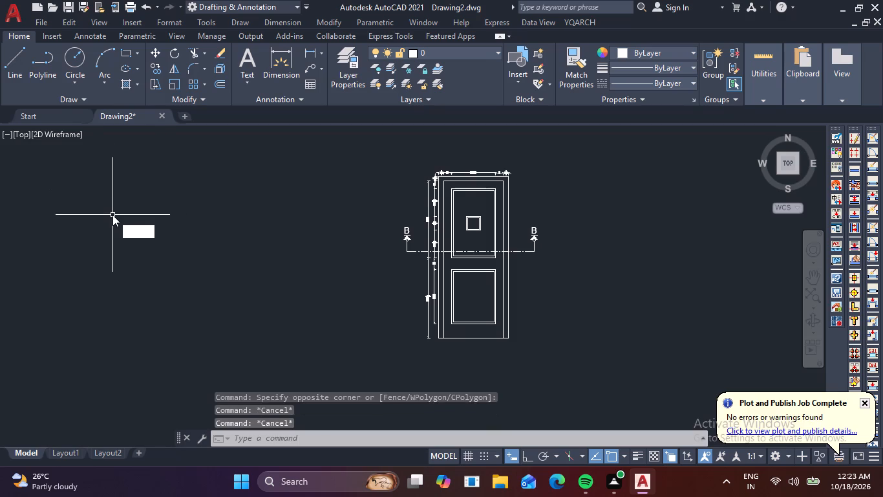
{"action": "key", "text": "space"}
{"action": "scroll", "coordinate": [405, 208], "scroll_direction": "up", "scroll_amount": 1}
{"action": "middle_click_drag", "start_coordinate": [428, 196], "coordinate": [429, 196]}
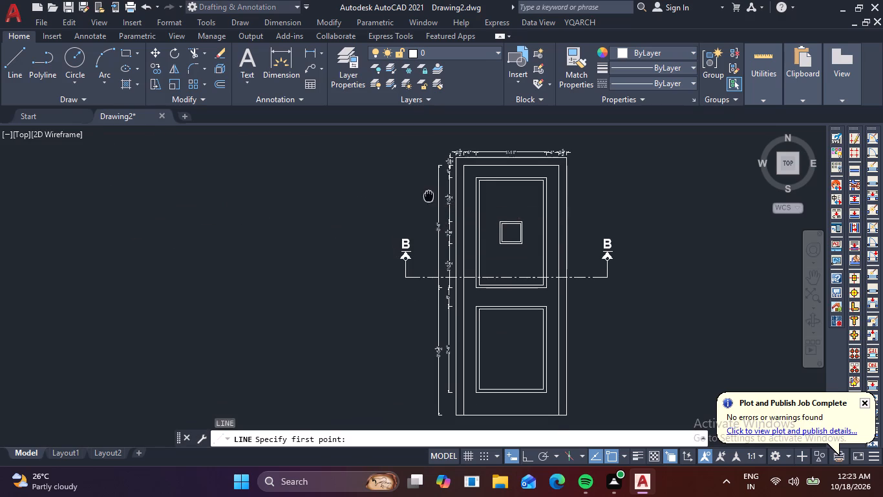
{"action": "middle_click_drag", "start_coordinate": [429, 196], "coordinate": [242, 186]}
{"action": "middle_click_drag", "start_coordinate": [322, 180], "coordinate": [330, 242]}
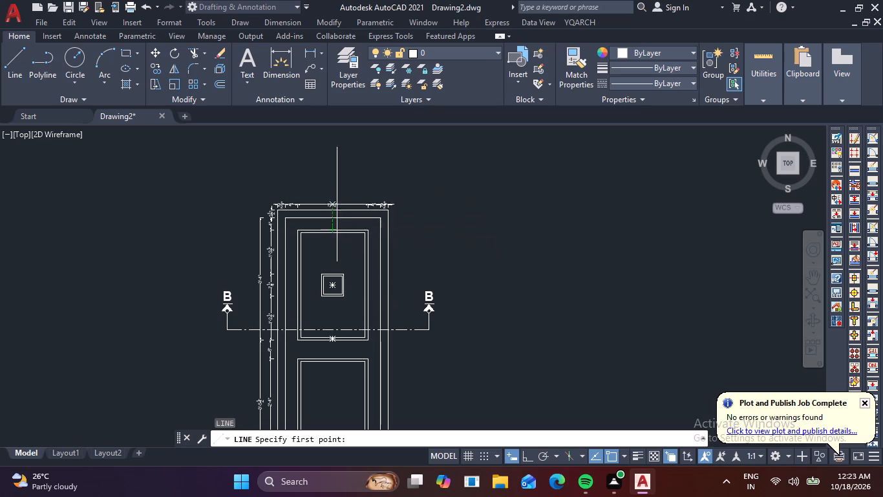
{"action": "left_click", "coordinate": [332, 165]}
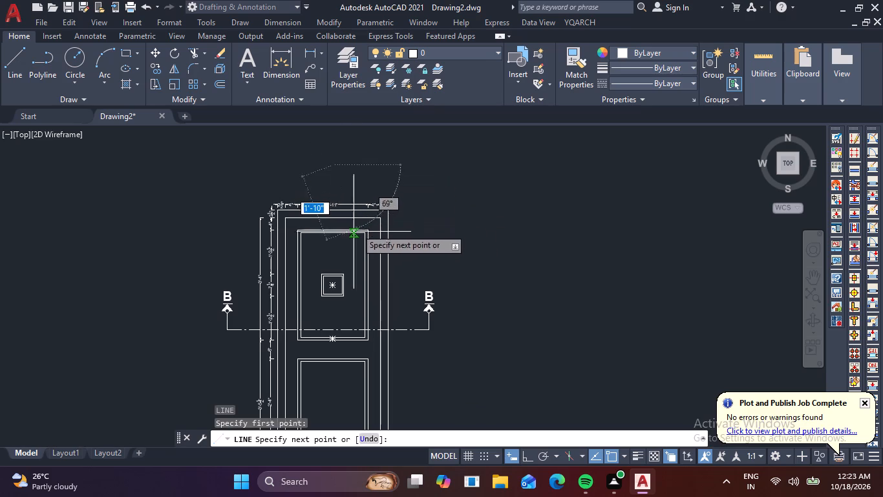
{"action": "middle_click_drag", "start_coordinate": [333, 252], "coordinate": [347, 157]}
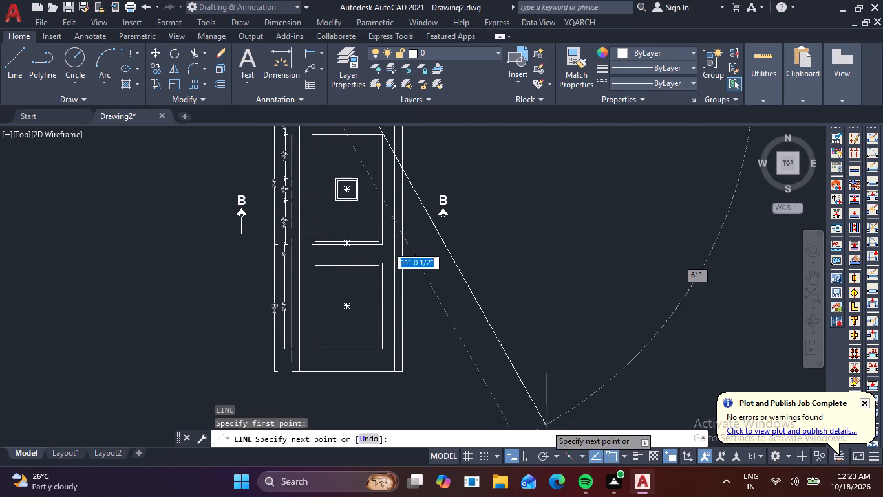
{"action": "left_click", "coordinate": [526, 458]}
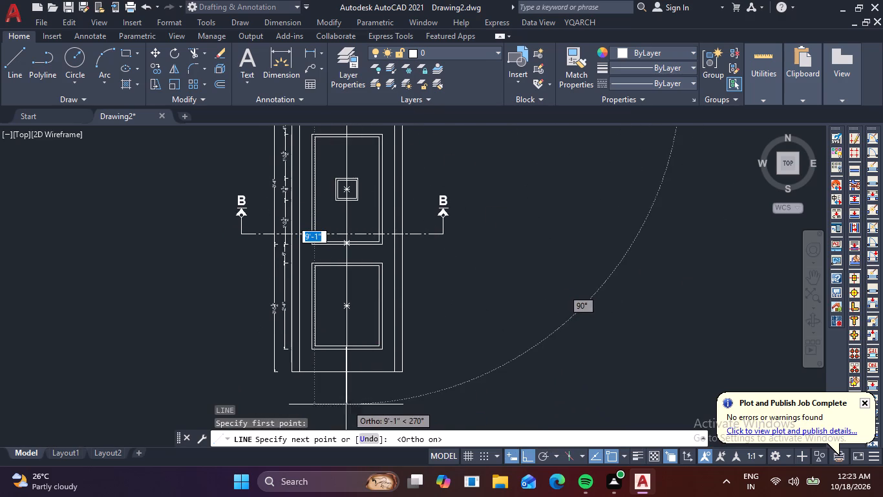
{"action": "middle_click_drag", "start_coordinate": [339, 386], "coordinate": [343, 360]}
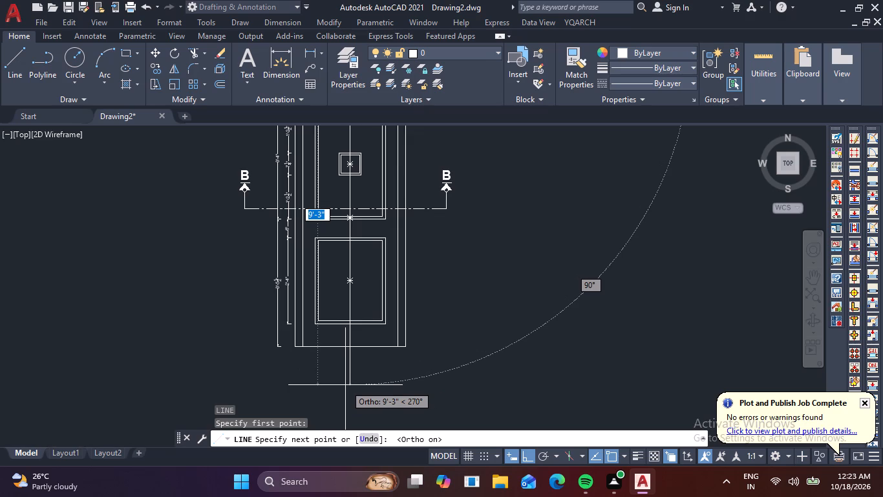
{"action": "left_click", "coordinate": [346, 386]}
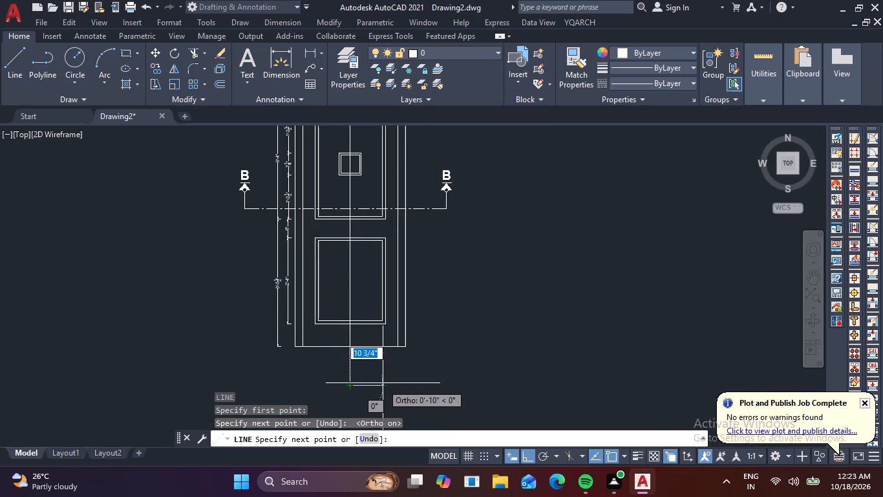
Continue the line with a short horizontal leg about 5" long towards the right from the vertical line's lower end.
{"action": "scroll", "coordinate": [394, 333], "scroll_direction": "up", "scroll_amount": 1}
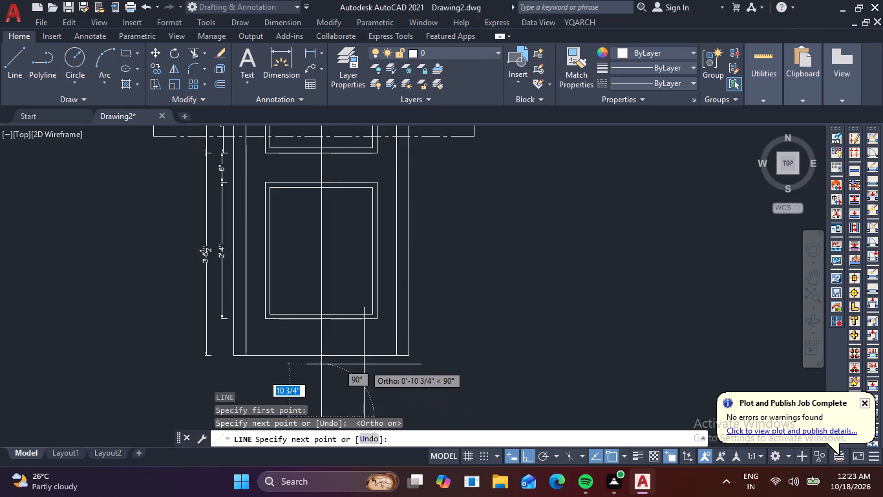
{"action": "middle_click_drag", "start_coordinate": [364, 364], "coordinate": [409, 280]}
{"action": "scroll", "coordinate": [396, 350], "scroll_direction": "up", "scroll_amount": 2}
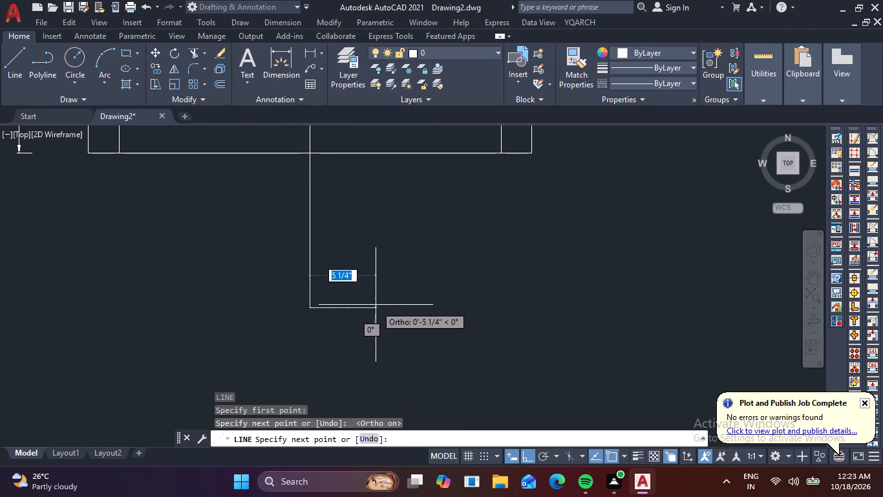
{"action": "left_click", "coordinate": [368, 305]}
{"action": "right_click", "coordinate": [432, 344]}
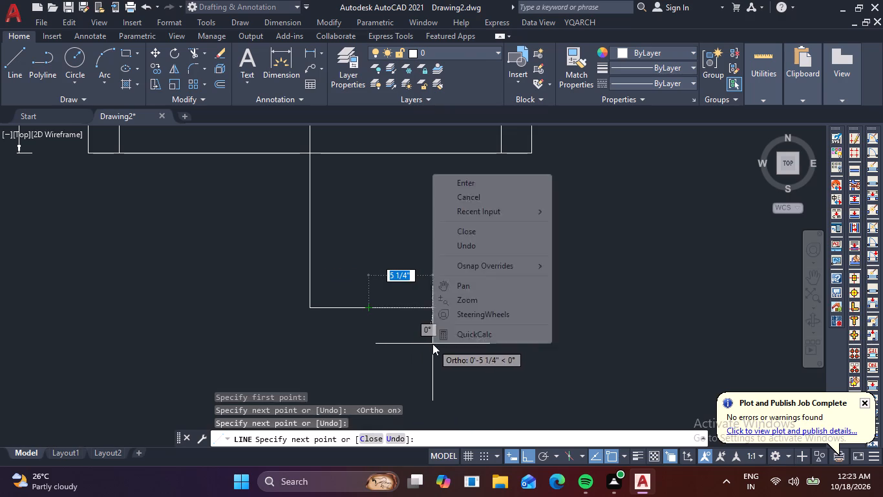
{"action": "left_click", "coordinate": [492, 203]}
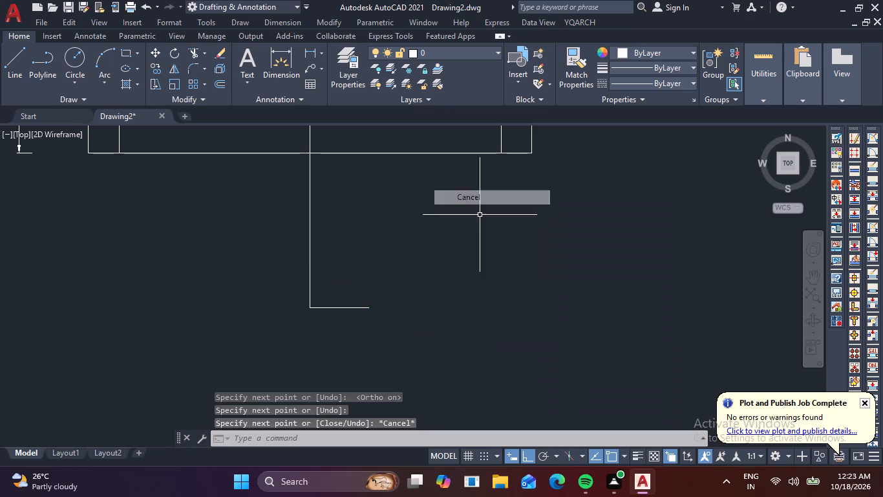
Explode the joined B–B section polyline into separate segments.
{"action": "scroll", "coordinate": [376, 313], "scroll_direction": "up", "scroll_amount": 1}
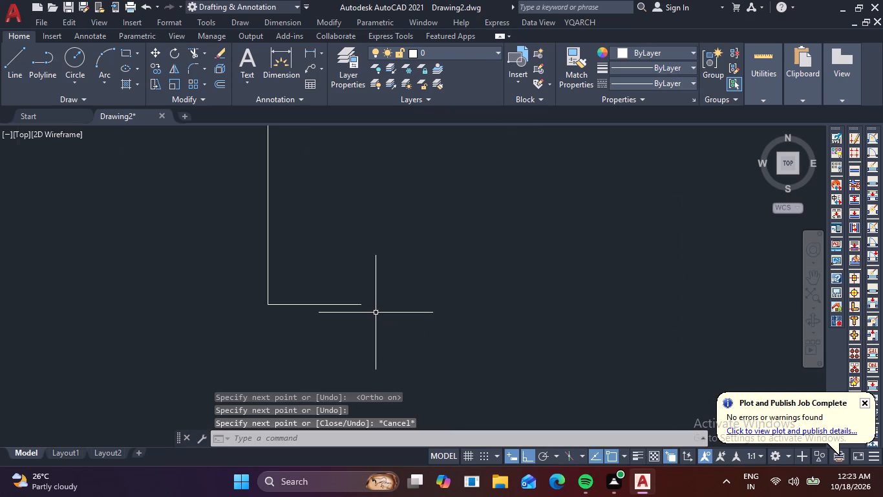
{"action": "scroll", "coordinate": [374, 310], "scroll_direction": "down", "scroll_amount": 2}
{"action": "scroll", "coordinate": [431, 273], "scroll_direction": "down", "scroll_amount": 2}
{"action": "middle_click_drag", "start_coordinate": [480, 289], "coordinate": [457, 351]}
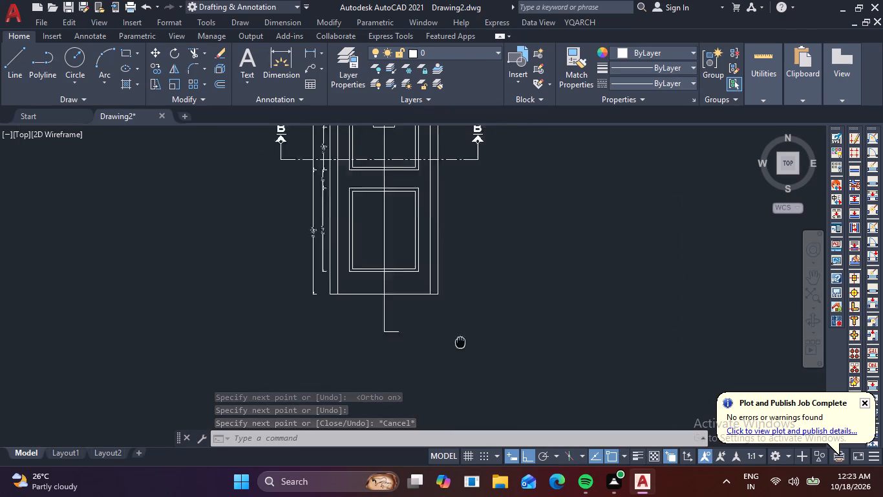
{"action": "middle_click_drag", "start_coordinate": [457, 351], "coordinate": [427, 418]}
{"action": "scroll", "coordinate": [442, 226], "scroll_direction": "up", "scroll_amount": 2}
{"action": "left_click", "coordinate": [473, 239]}
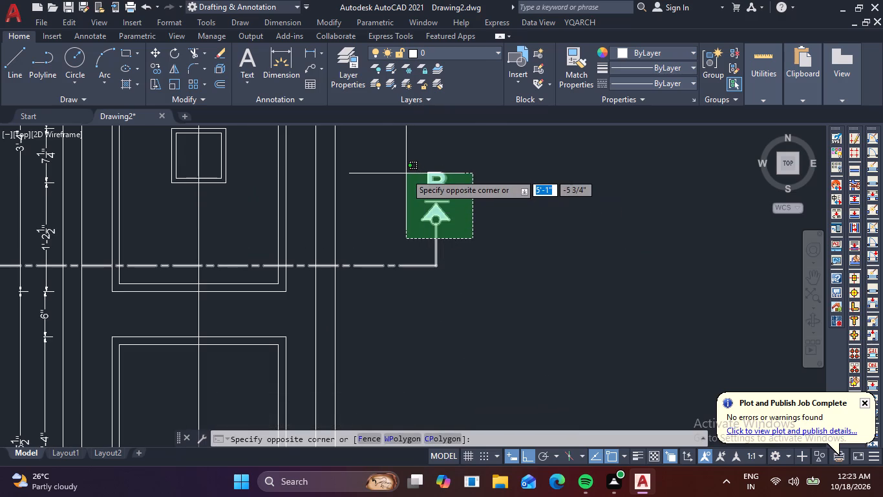
{"action": "left_click", "coordinate": [361, 258]}
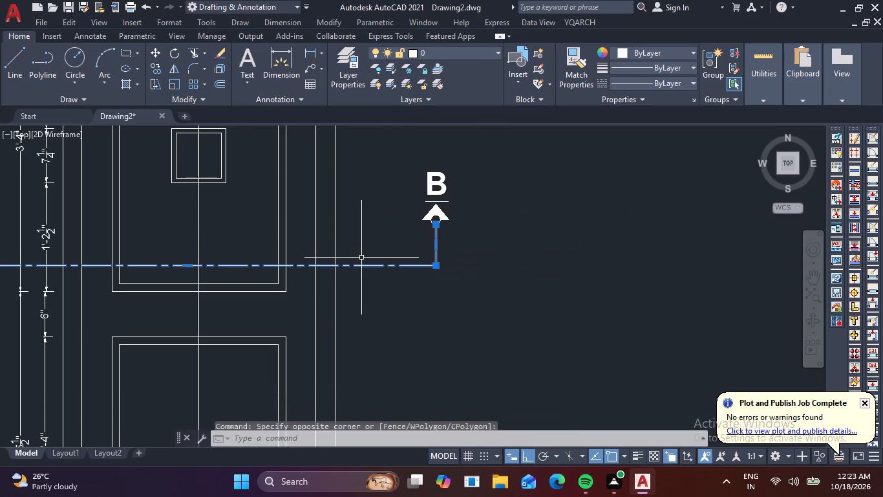
{"action": "type", "text": "X"}
{"action": "key", "text": "space"}
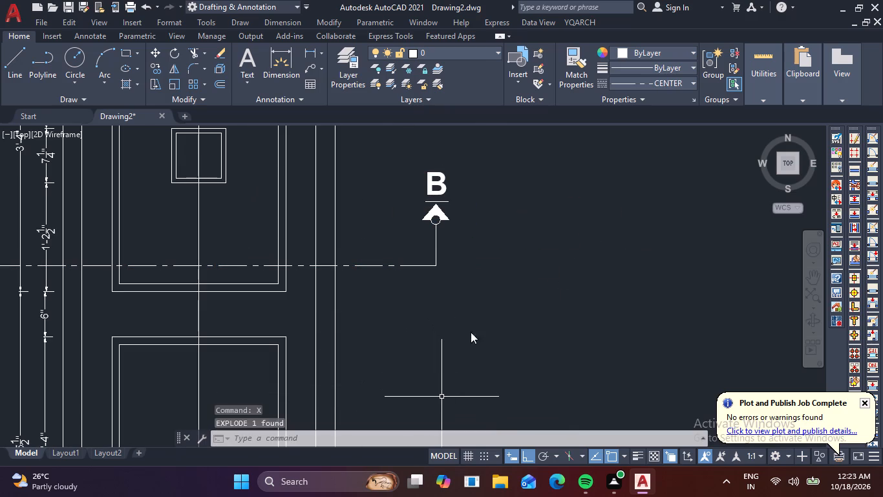
Copy the right-hand B marker with its vertical leg to the free space below the door, beside the vertical line's short leg, with Ortho off.
{"action": "left_click_drag", "start_coordinate": [468, 250], "coordinate": [465, 249]}
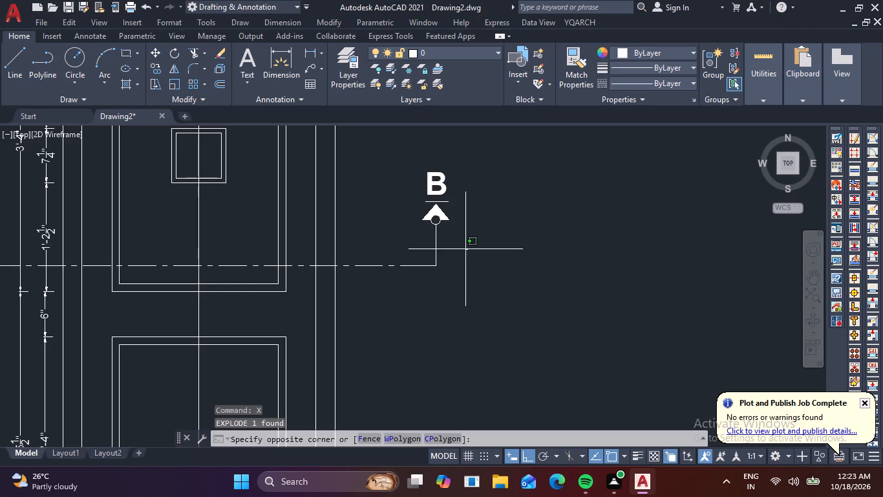
{"action": "left_click_drag", "start_coordinate": [465, 249], "coordinate": [462, 246]}
{"action": "left_click", "coordinate": [391, 154]}
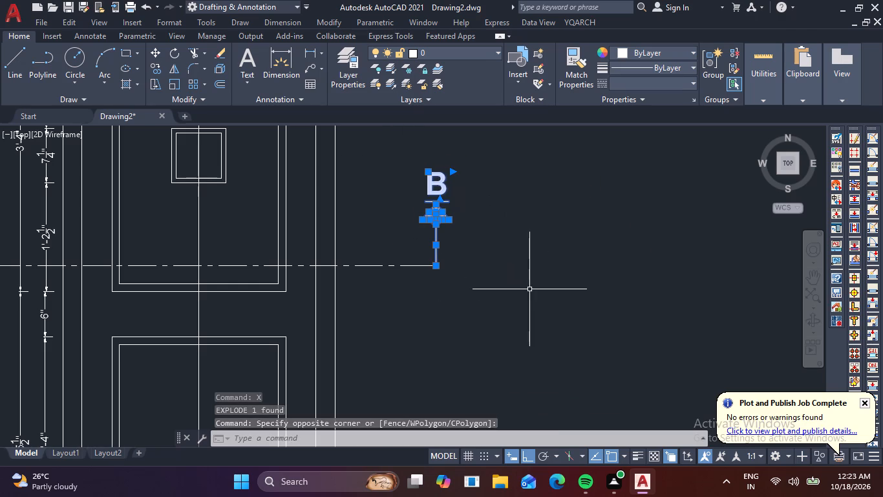
{"action": "key", "text": "c"}
{"action": "type", "text": "O"}
{"action": "key", "text": "space"}
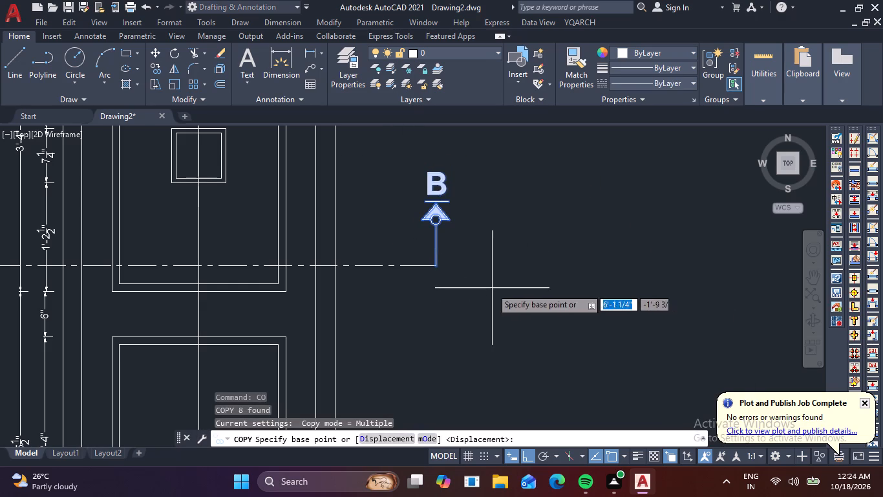
{"action": "left_click", "coordinate": [433, 265]}
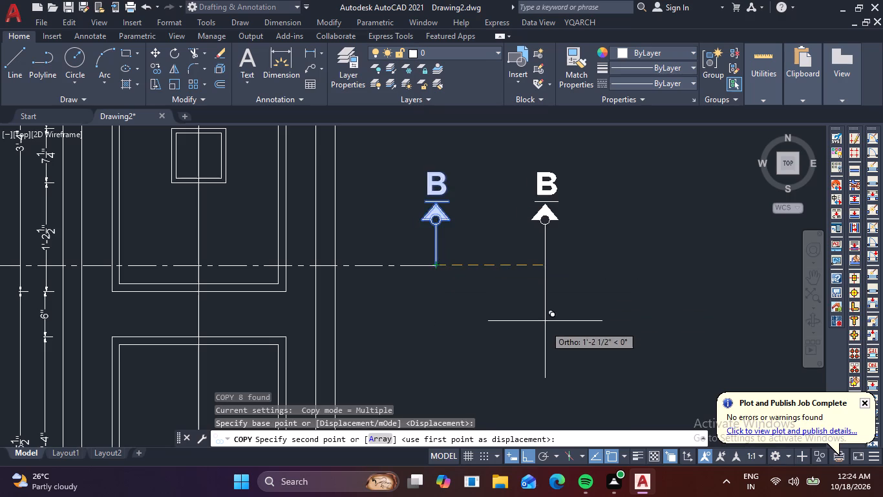
{"action": "scroll", "coordinate": [539, 339], "scroll_direction": "down", "scroll_amount": 1}
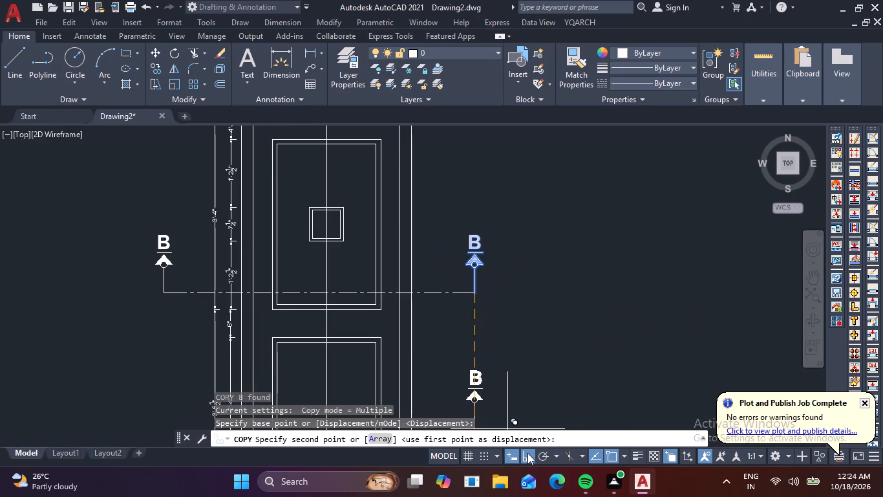
{"action": "left_click", "coordinate": [527, 453]}
{"action": "scroll", "coordinate": [467, 339], "scroll_direction": "down", "scroll_amount": 3}
{"action": "middle_click_drag", "start_coordinate": [470, 342], "coordinate": [400, 240]}
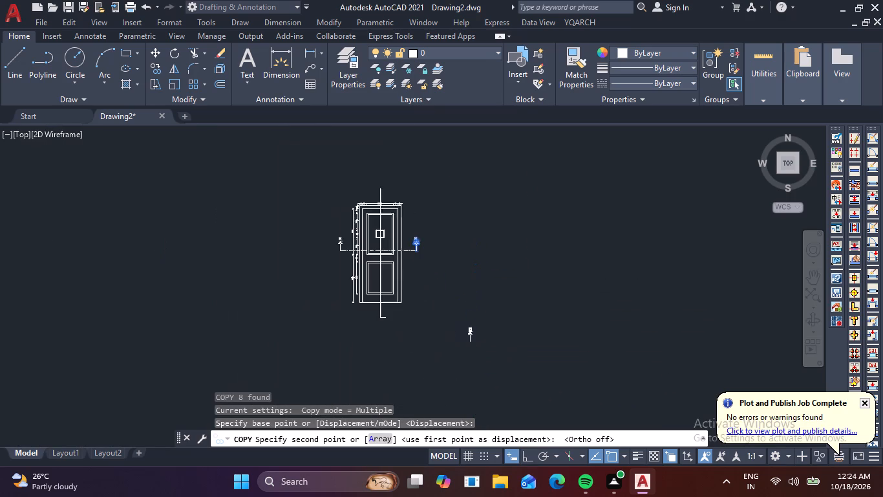
{"action": "scroll", "coordinate": [415, 337], "scroll_direction": "up", "scroll_amount": 4}
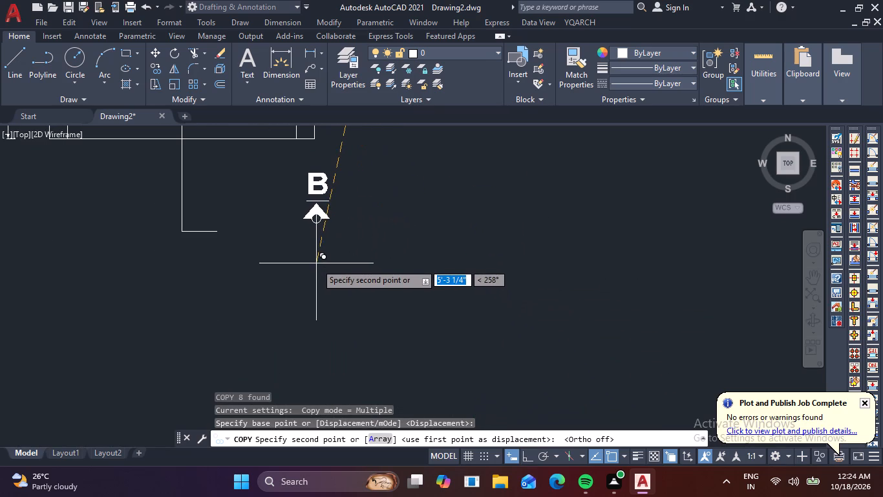
{"action": "left_click", "coordinate": [302, 282]}
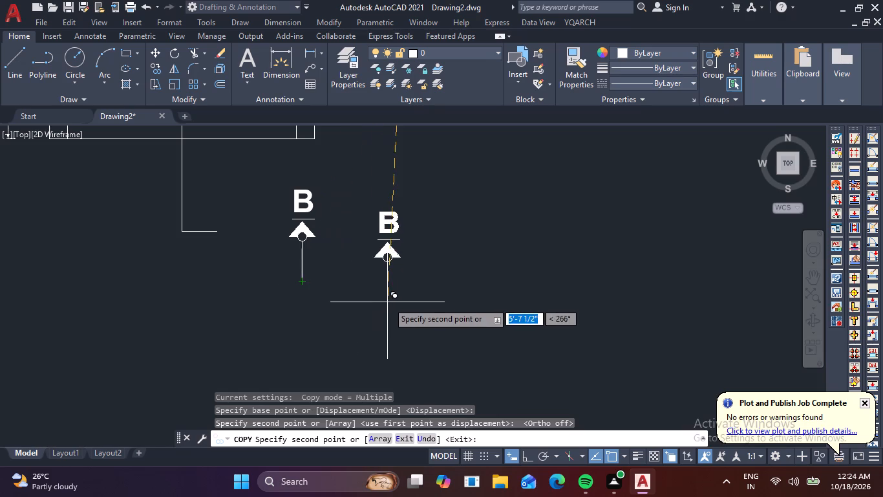
{"action": "right_click", "coordinate": [397, 309]}
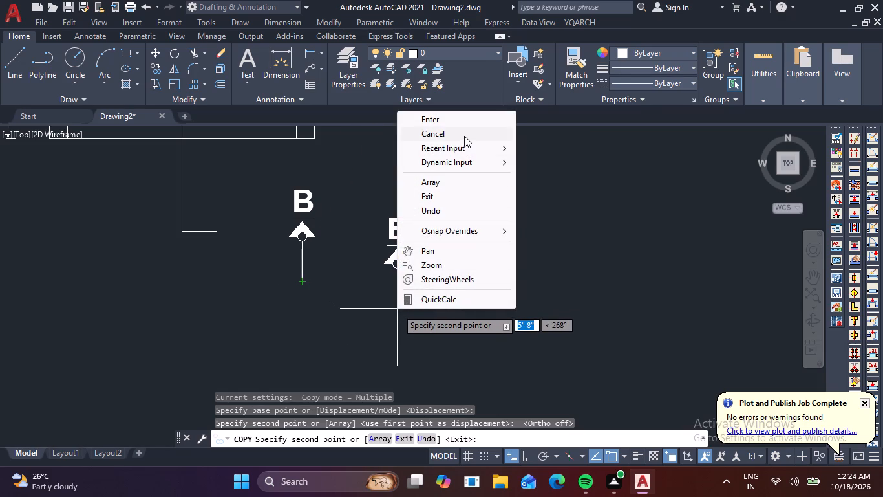
{"action": "left_click", "coordinate": [464, 136]}
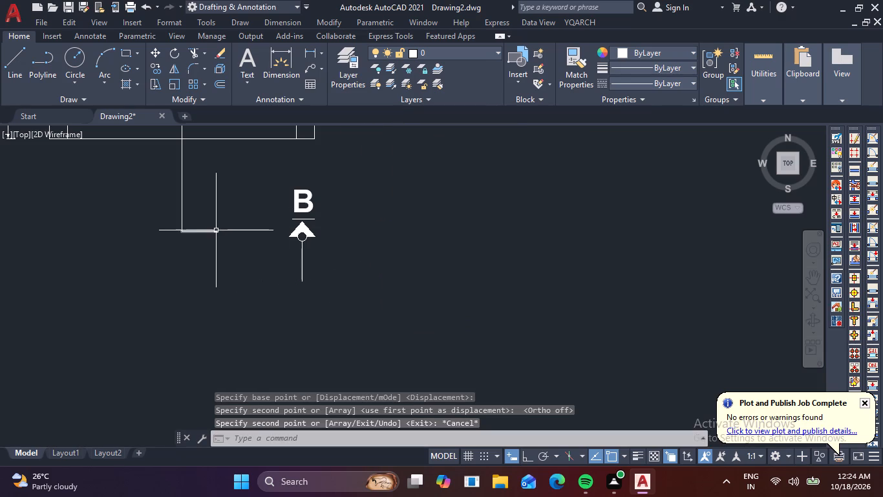
Erase the short horizontal leg at the vertical section line's lower end.
{"action": "left_click", "coordinate": [216, 230]}
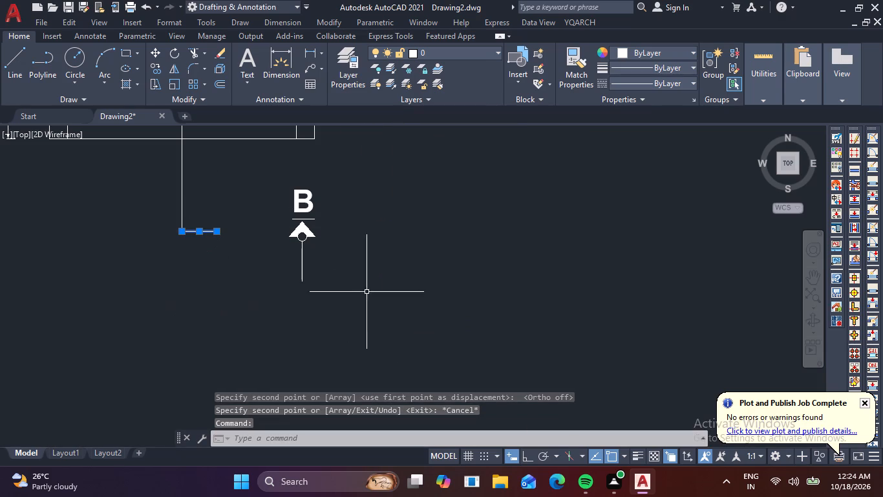
{"action": "right_click", "coordinate": [370, 298]}
{"action": "left_click", "coordinate": [409, 232]}
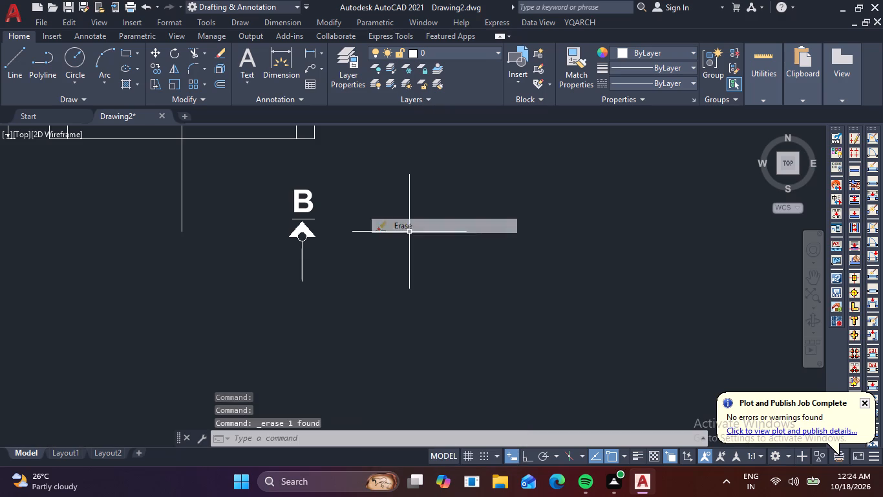
Rotate the copied B marker and its leg to 270° about the leg's free end with Ortho on, so the arrow points right.
{"action": "left_click_drag", "start_coordinate": [347, 266], "coordinate": [328, 258]}
{"action": "left_click", "coordinate": [259, 178]}
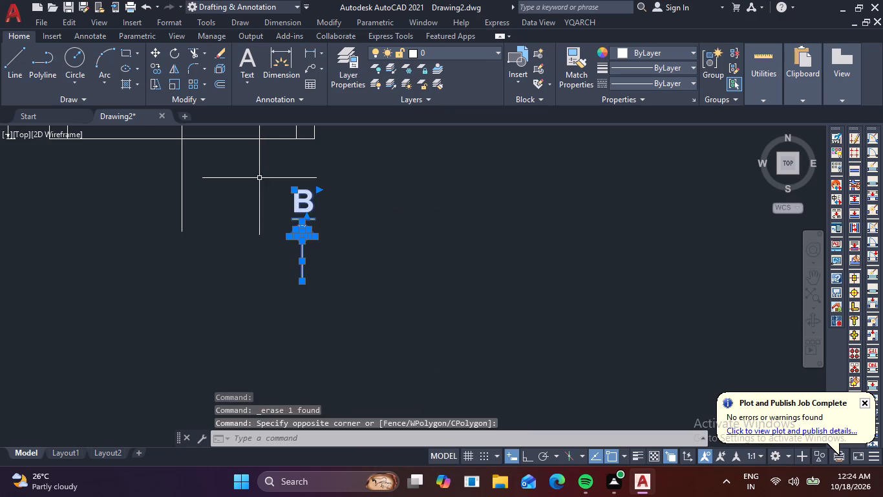
{"action": "right_click", "coordinate": [355, 329]}
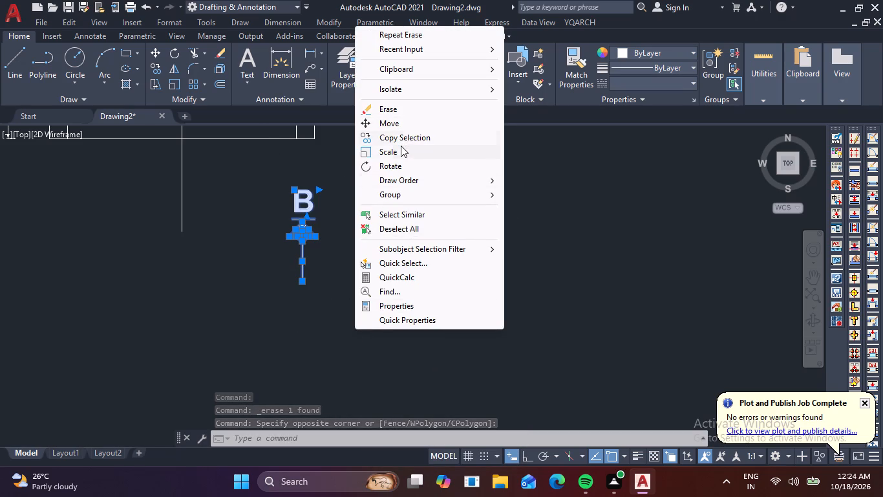
{"action": "left_click", "coordinate": [418, 170]}
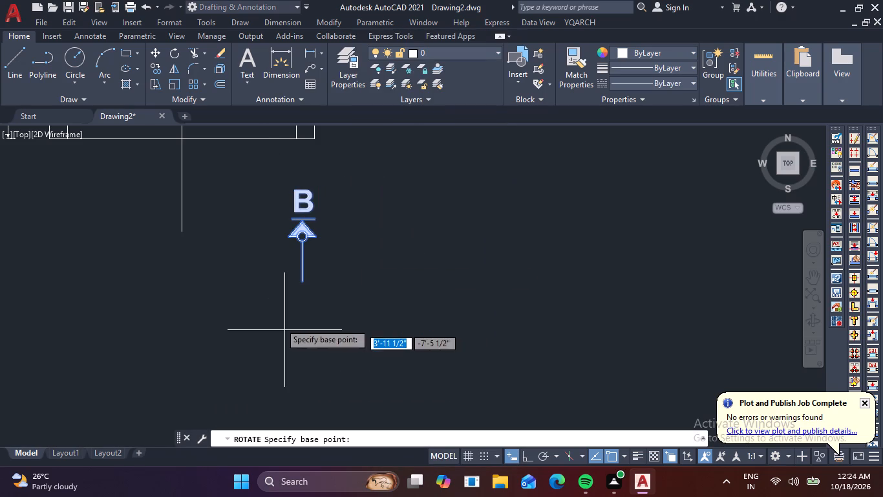
{"action": "left_click", "coordinate": [299, 283]}
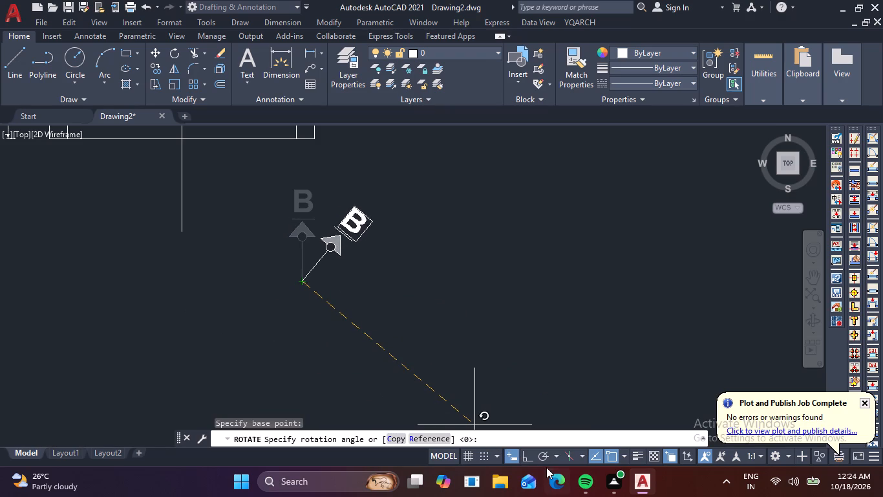
{"action": "left_click", "coordinate": [526, 462]}
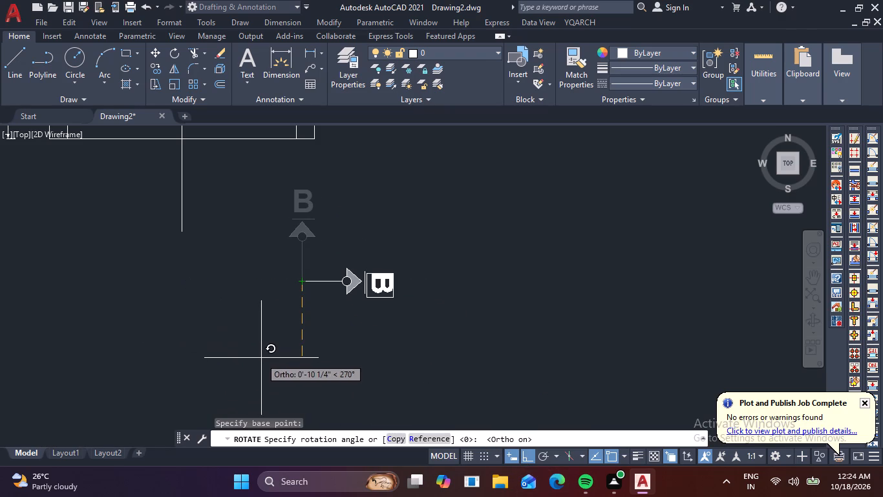
{"action": "left_click", "coordinate": [286, 366]}
Move the rotated marker by its leg's free end onto the vertical section line's lower endpoint, with Ortho off.
{"action": "left_click", "coordinate": [449, 330]}
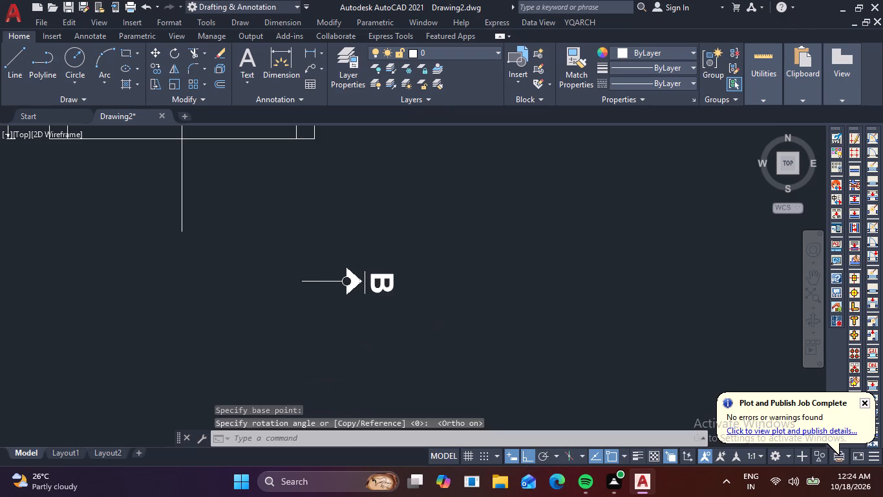
{"action": "left_click", "coordinate": [276, 241]}
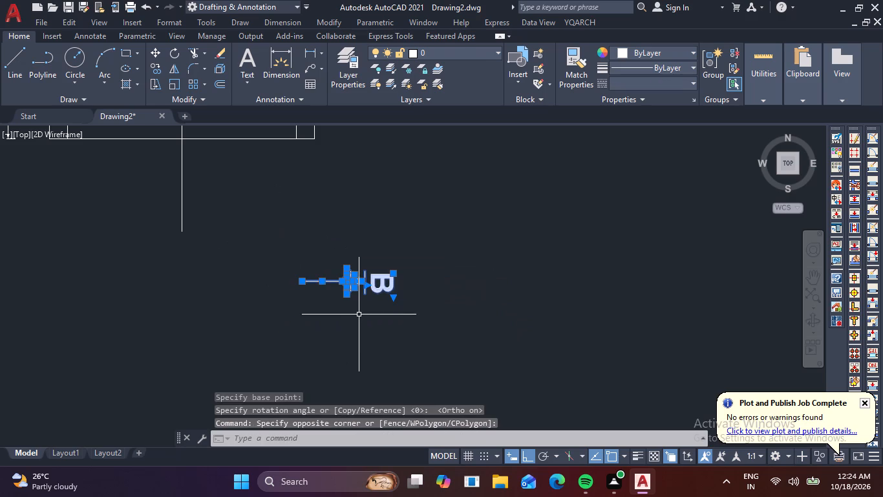
{"action": "right_click", "coordinate": [359, 315]}
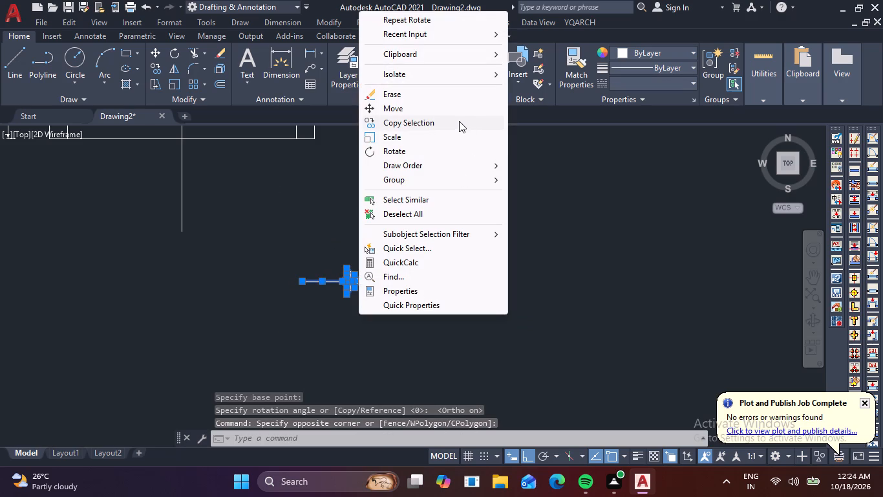
{"action": "left_click", "coordinate": [428, 113]}
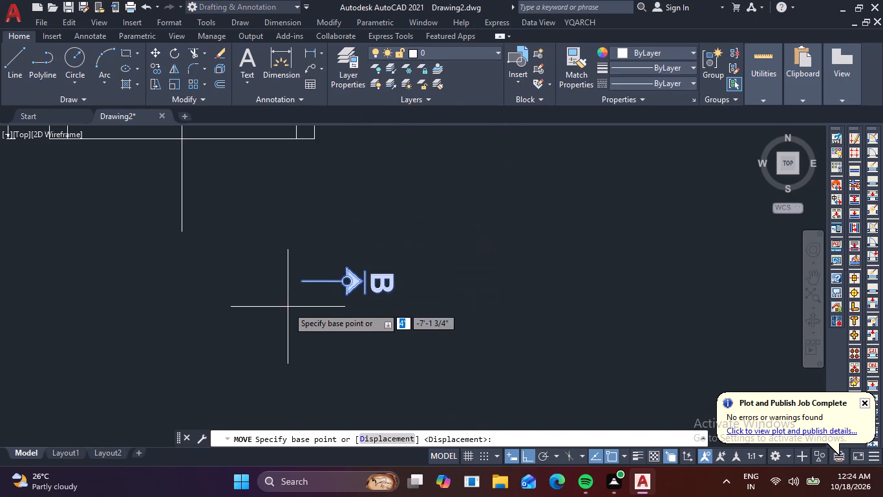
{"action": "left_click", "coordinate": [301, 279]}
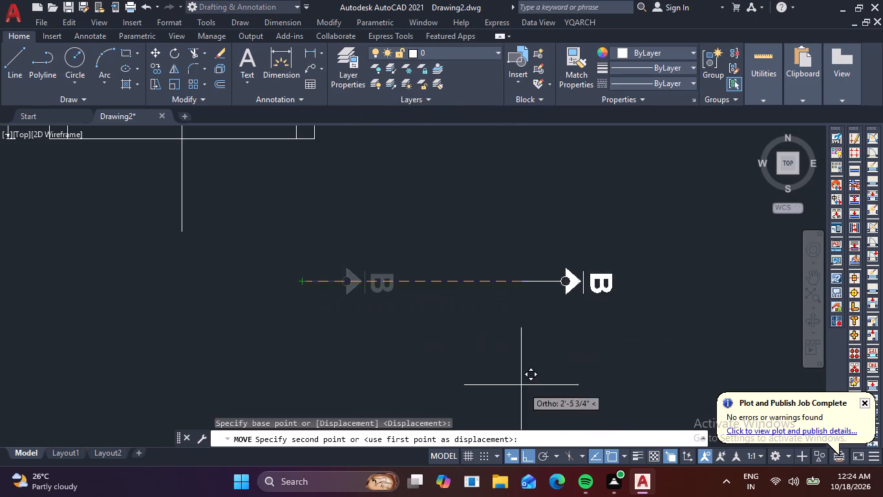
{"action": "left_click", "coordinate": [528, 454]}
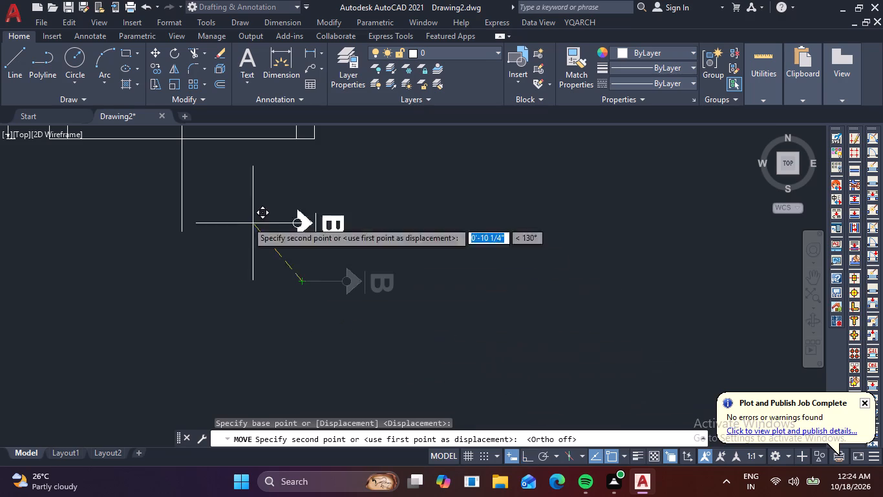
{"action": "left_click", "coordinate": [184, 231]}
Change the letter of the marker below the door to A.
{"action": "double_click", "coordinate": [272, 232]}
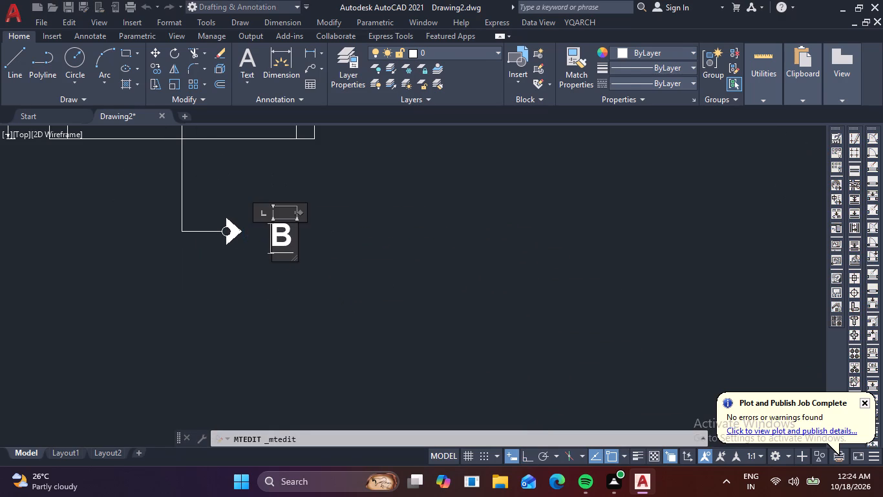
{"action": "left_click", "coordinate": [295, 234]}
{"action": "left_click", "coordinate": [291, 239]}
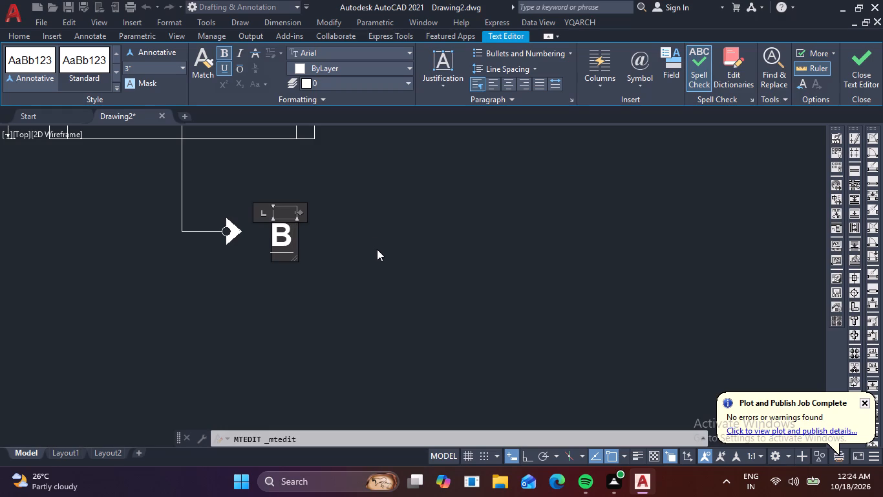
{"action": "key", "text": "BackSpace"}
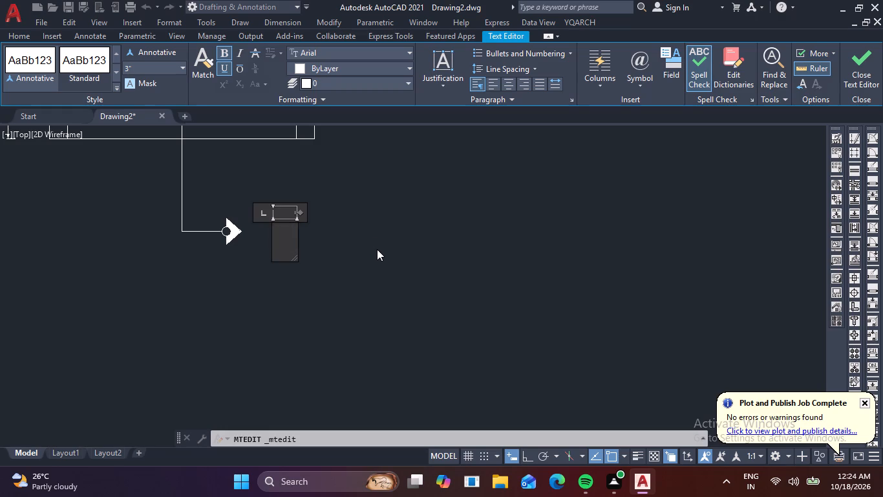
{"action": "key", "text": "a"}
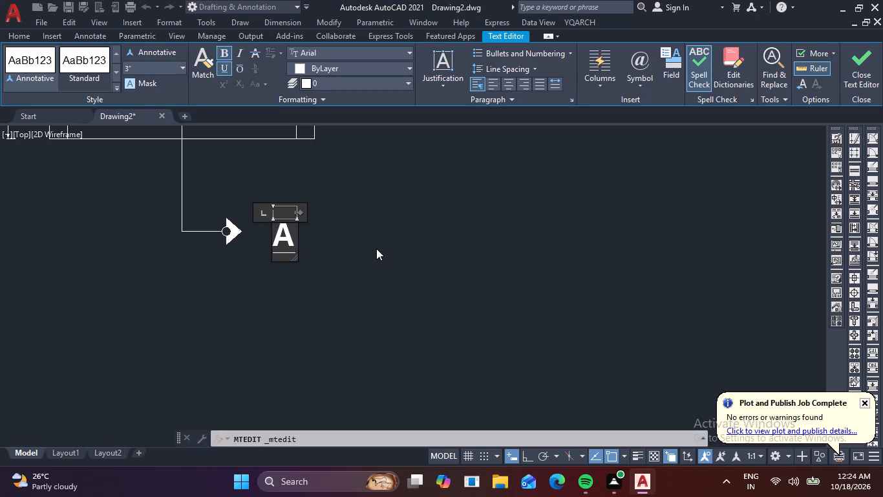
{"action": "left_click", "coordinate": [336, 295]}
Copy the A marker with its leg from the vertical section line's lower endpoint to its upper endpoint above the door.
{"action": "left_click_drag", "start_coordinate": [282, 267], "coordinate": [268, 256]}
{"action": "left_click", "coordinate": [197, 201]}
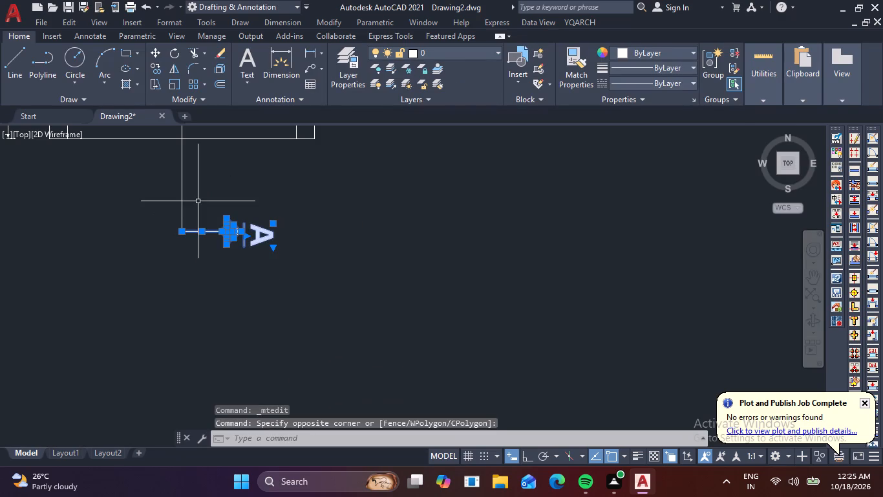
{"action": "right_click", "coordinate": [187, 252]}
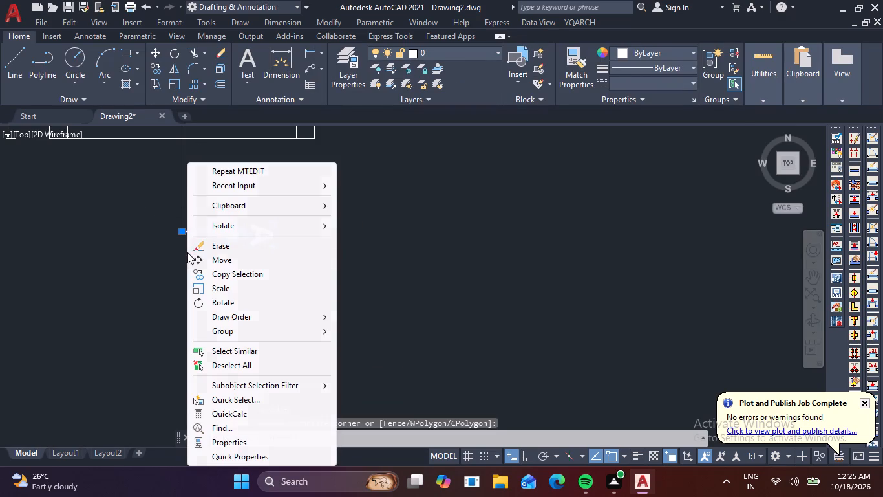
{"action": "left_click", "coordinate": [228, 274]}
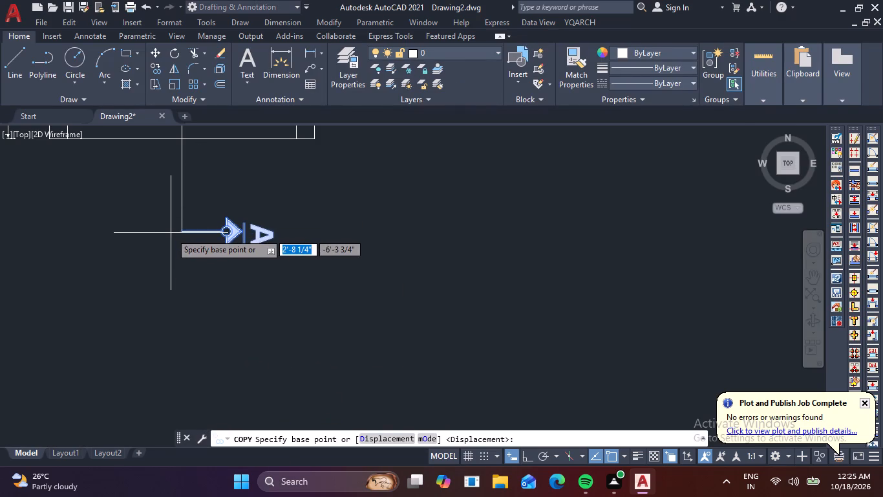
{"action": "left_click", "coordinate": [182, 232]}
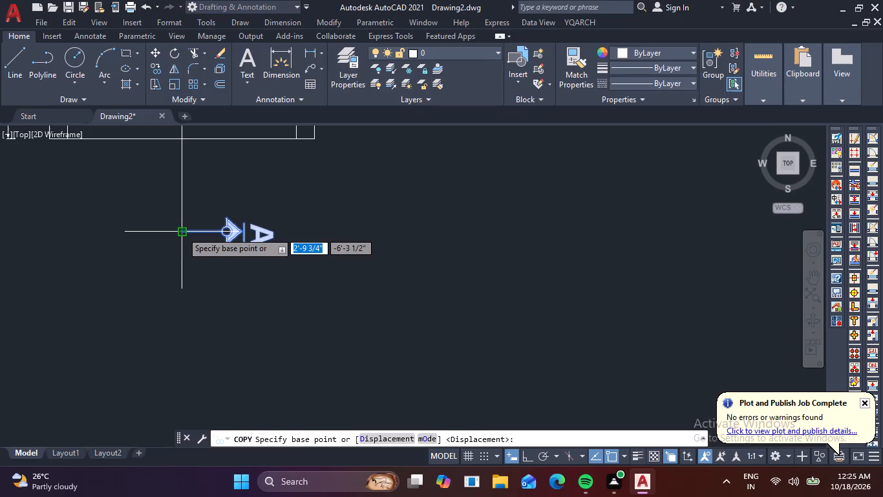
{"action": "scroll", "coordinate": [242, 186], "scroll_direction": "down", "scroll_amount": 3}
{"action": "middle_click_drag", "start_coordinate": [253, 233], "coordinate": [279, 343]}
{"action": "middle_click_drag", "start_coordinate": [270, 226], "coordinate": [295, 293]}
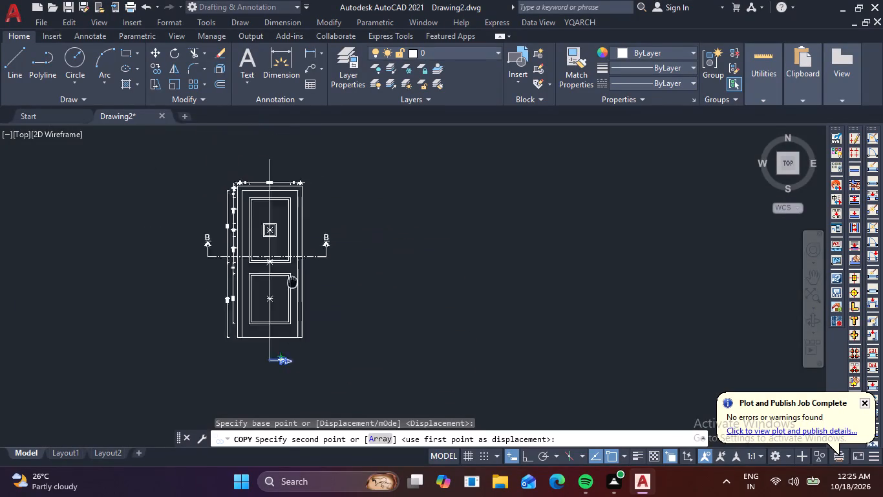
{"action": "middle_click_drag", "start_coordinate": [295, 293], "coordinate": [308, 359]}
{"action": "scroll", "coordinate": [269, 229], "scroll_direction": "up", "scroll_amount": 4}
{"action": "scroll", "coordinate": [330, 324], "scroll_direction": "down", "scroll_amount": 2}
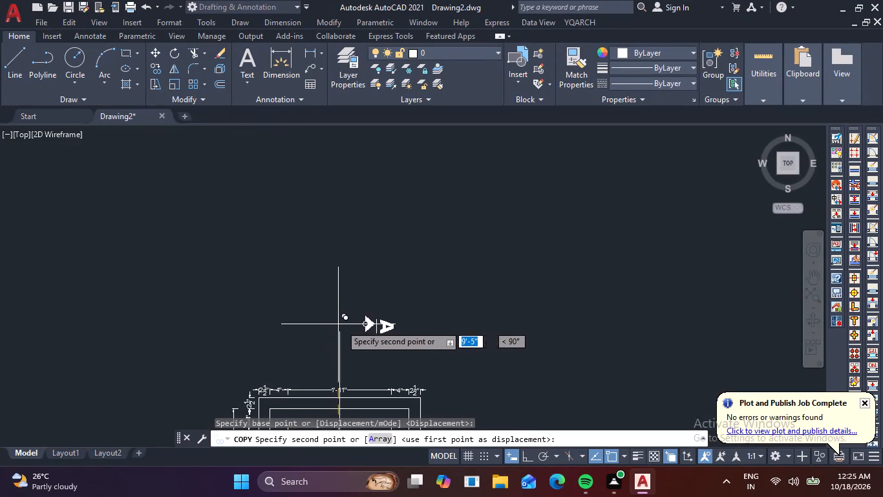
{"action": "scroll", "coordinate": [341, 330], "scroll_direction": "up", "scroll_amount": 1}
{"action": "left_click", "coordinate": [334, 335]}
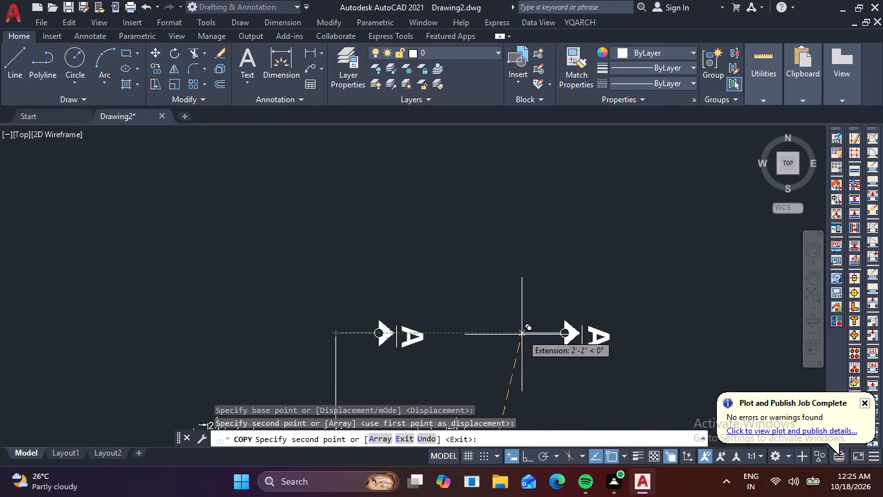
{"action": "right_click", "coordinate": [522, 335]}
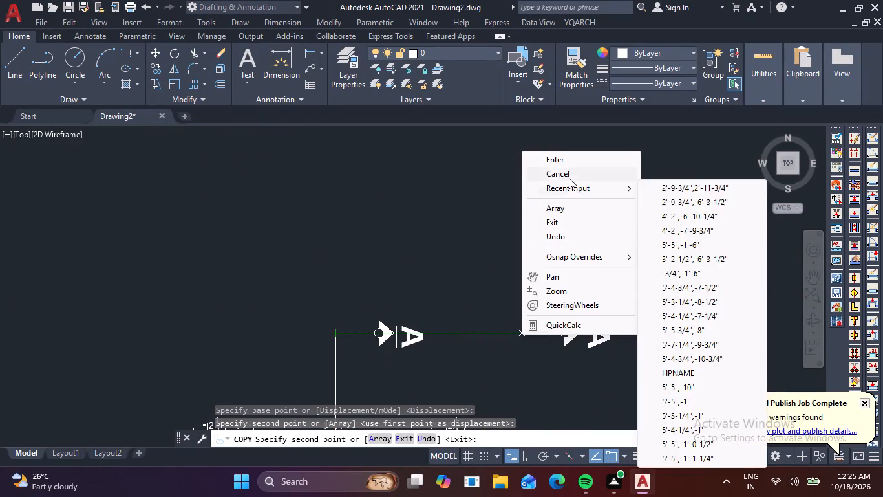
{"action": "left_click", "coordinate": [568, 175]}
Set the vertical section line's linetype to CENTER.
{"action": "scroll", "coordinate": [547, 256], "scroll_direction": "down", "scroll_amount": 1}
{"action": "middle_click_drag", "start_coordinate": [531, 296], "coordinate": [520, 235]}
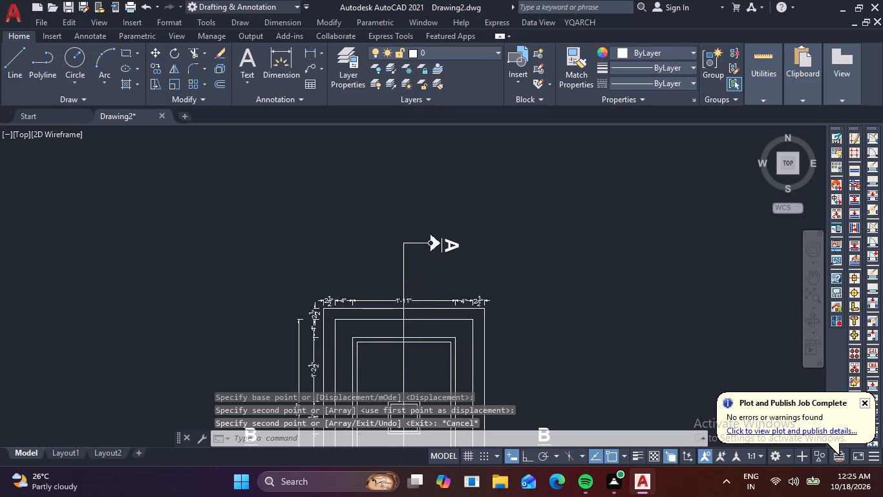
{"action": "left_click", "coordinate": [416, 282]}
{"action": "left_click", "coordinate": [388, 265]}
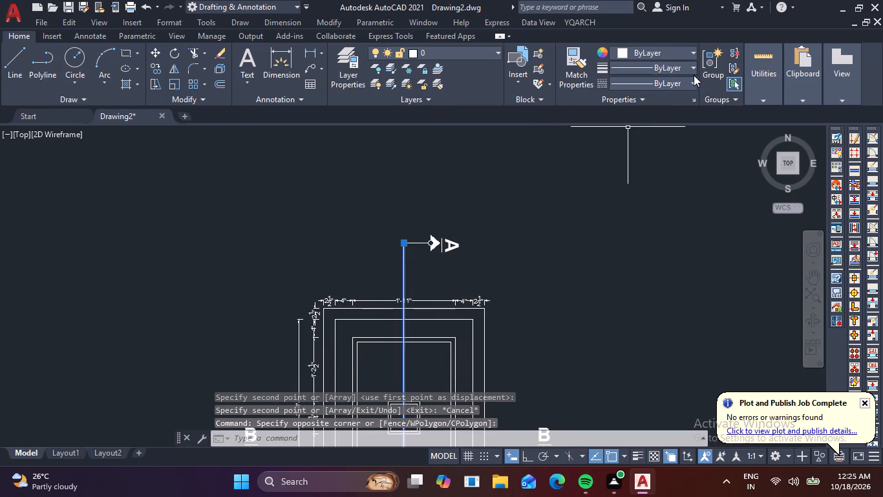
{"action": "left_click", "coordinate": [694, 75]}
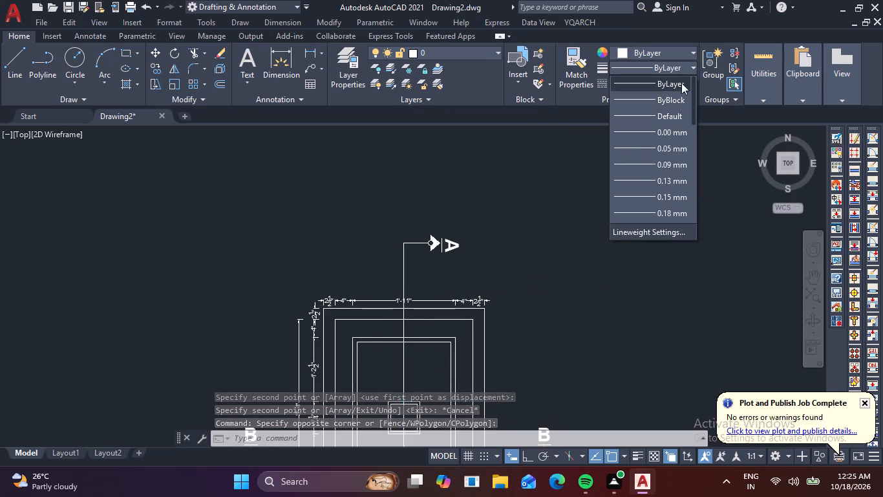
{"action": "left_click", "coordinate": [696, 67]}
{"action": "left_click", "coordinate": [689, 81]}
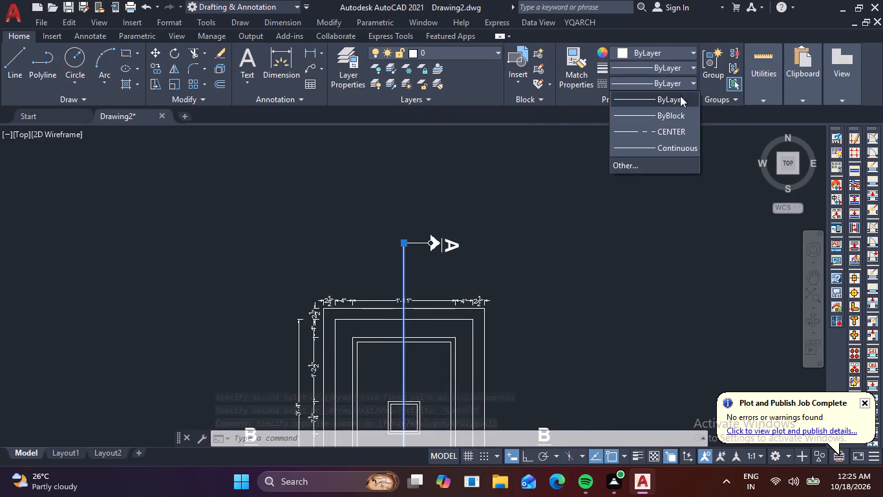
{"action": "left_click", "coordinate": [663, 126]}
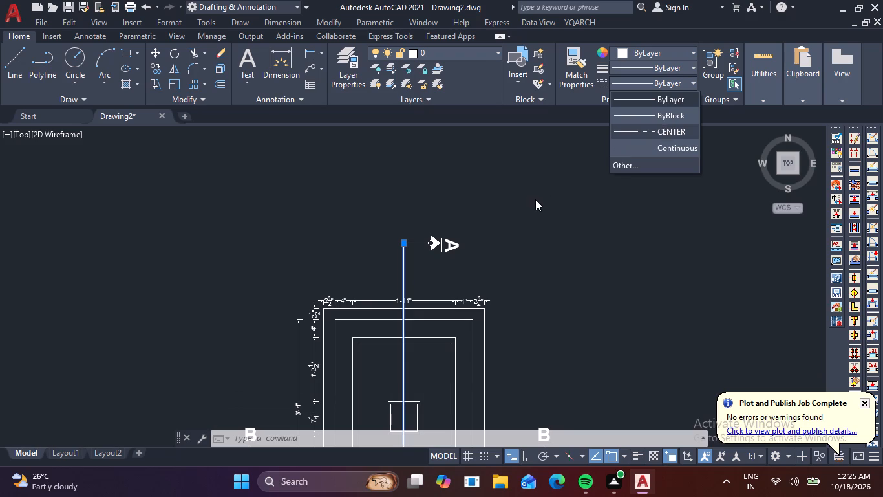
Set the linetype of the A marker legs at both ends of the vertical section line to CENTER.
{"action": "scroll", "coordinate": [409, 248], "scroll_direction": "up", "scroll_amount": 1}
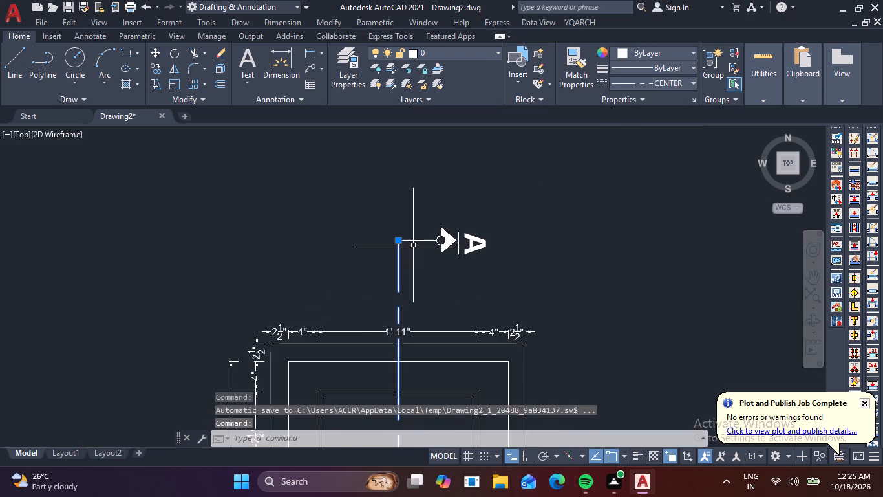
{"action": "left_click", "coordinate": [413, 245]}
{"action": "left_click", "coordinate": [389, 215]}
{"action": "scroll", "coordinate": [415, 244], "scroll_direction": "down", "scroll_amount": 3}
{"action": "middle_click_drag", "start_coordinate": [462, 312], "coordinate": [410, 165]}
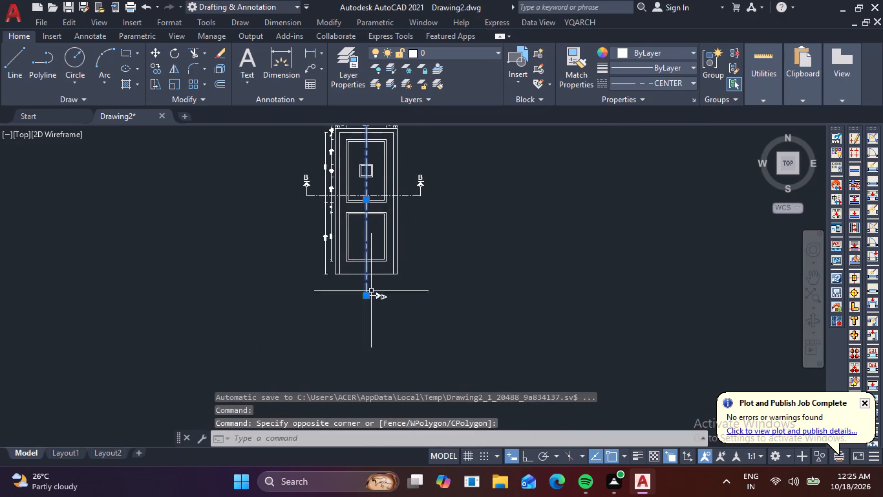
{"action": "scroll", "coordinate": [339, 326], "scroll_direction": "up", "scroll_amount": 3}
{"action": "left_click_drag", "start_coordinate": [434, 243], "coordinate": [429, 236]}
{"action": "left_click", "coordinate": [394, 180]}
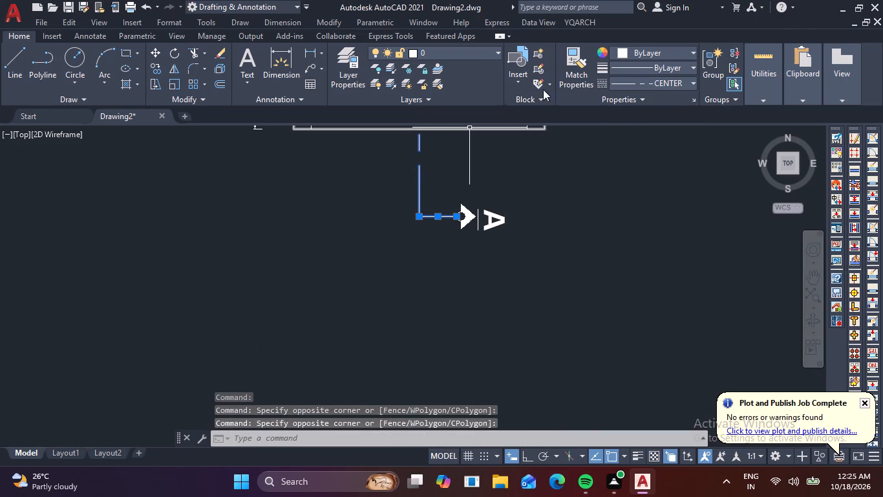
{"action": "left_click", "coordinate": [689, 80]}
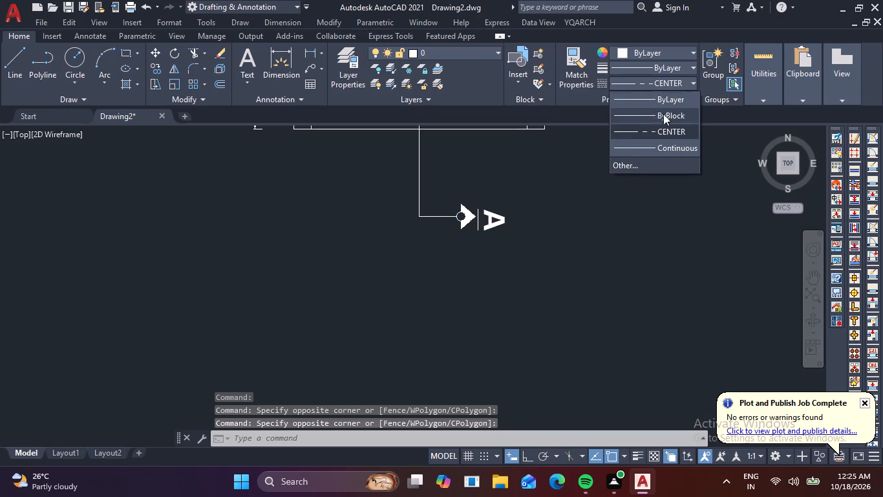
{"action": "left_click", "coordinate": [652, 129]}
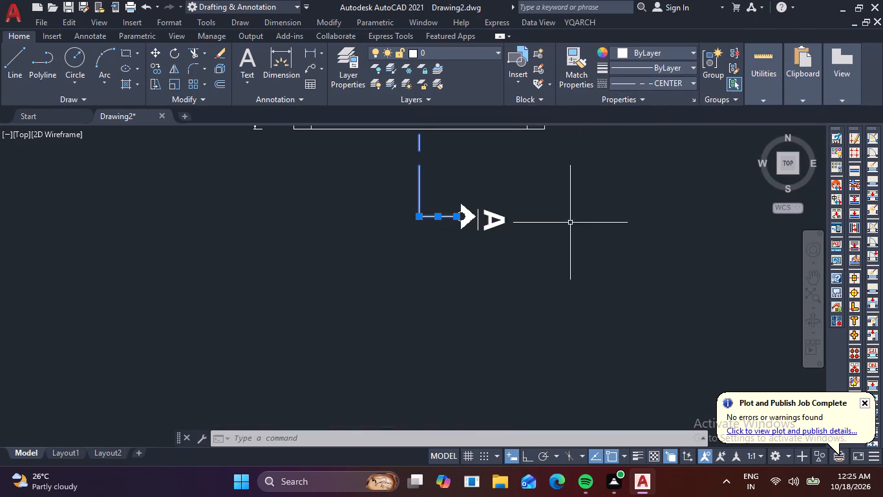
{"action": "key", "text": "Escape"}
Look over the door elevation with its horizontal and vertical section lines and their B and A markers.
{"action": "scroll", "coordinate": [598, 256], "scroll_direction": "down", "scroll_amount": 2}
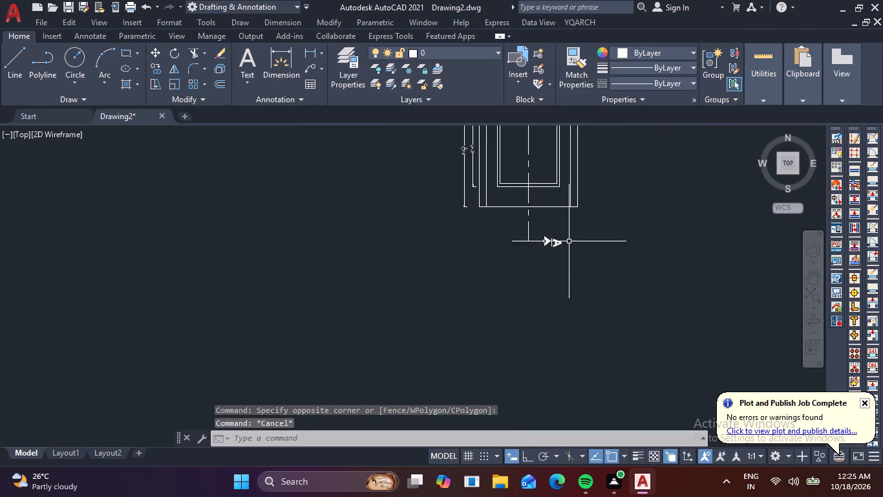
{"action": "scroll", "coordinate": [562, 273], "scroll_direction": "down", "scroll_amount": 1}
{"action": "middle_click_drag", "start_coordinate": [560, 278], "coordinate": [455, 366]}
{"action": "scroll", "coordinate": [437, 197], "scroll_direction": "up", "scroll_amount": 2}
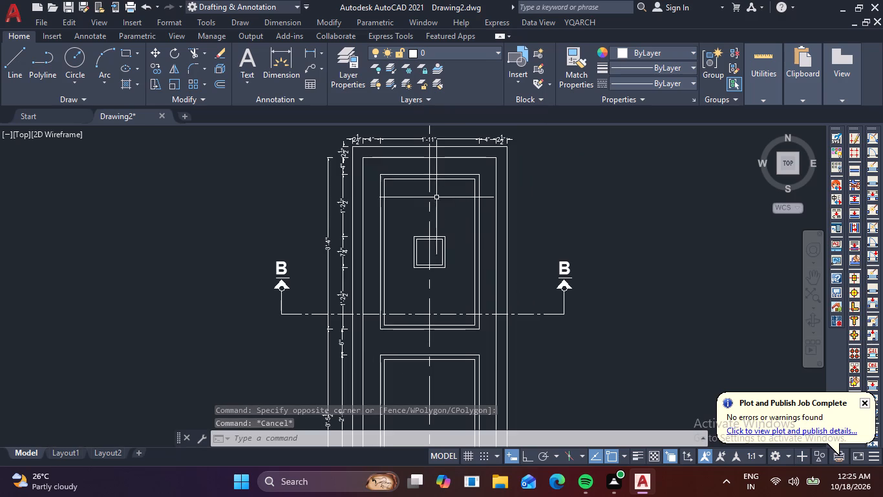
{"action": "middle_click_drag", "start_coordinate": [562, 259], "coordinate": [519, 228]}
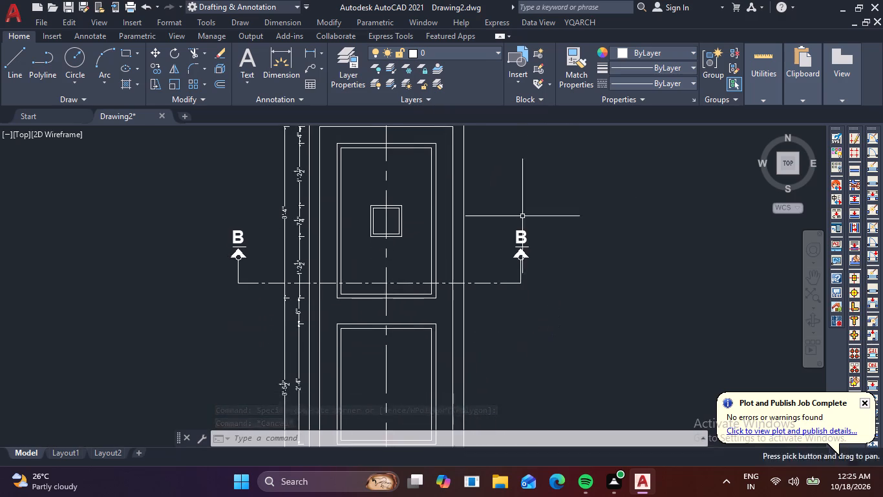
{"action": "middle_click", "coordinate": [524, 213]}
{"action": "middle_click_drag", "start_coordinate": [527, 290], "coordinate": [624, 143]}
{"action": "middle_click_drag", "start_coordinate": [589, 293], "coordinate": [547, 160]}
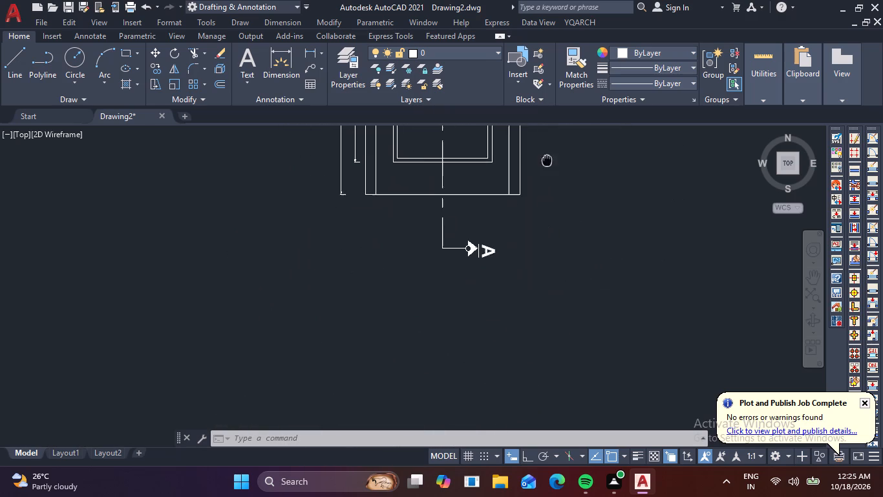
{"action": "middle_click_drag", "start_coordinate": [547, 160], "coordinate": [547, 160]}
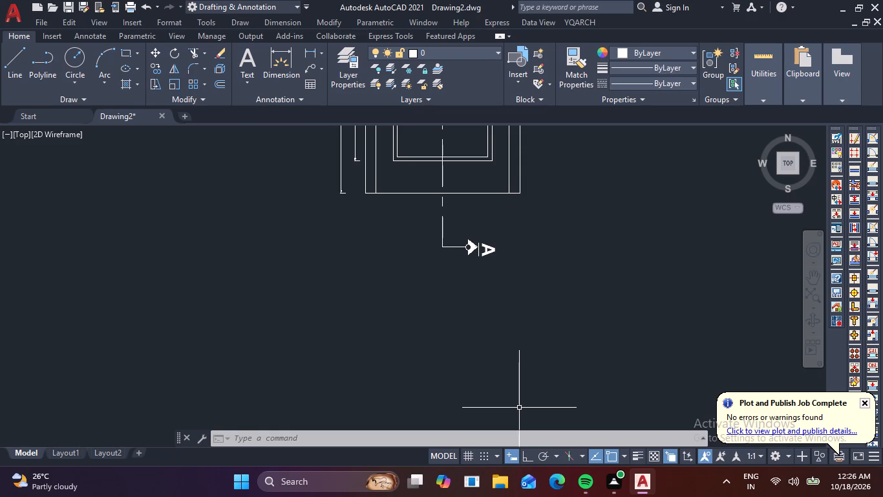
With Ortho on, draw a three-sided outline below and right of the door: 1' left, 9" down, 1' right, leaving its right end open.
{"action": "key", "text": "Escape"}
{"action": "type", "text": "L"}
{"action": "key", "text": "space"}
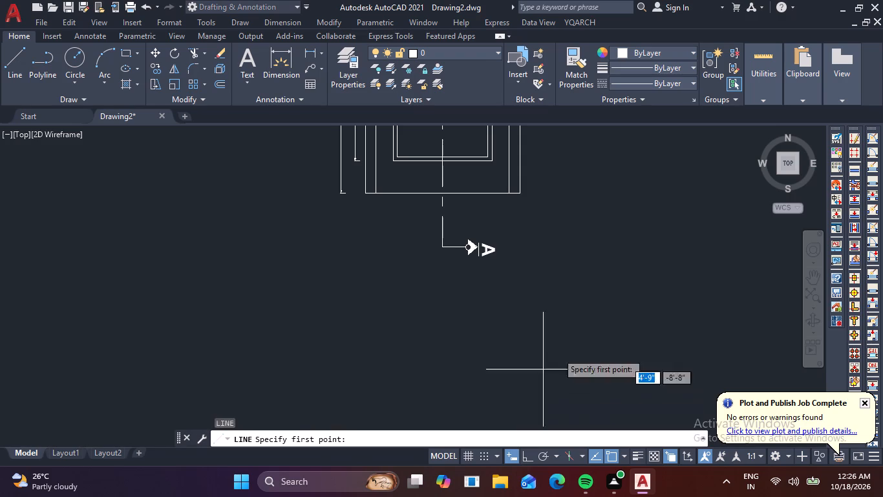
{"action": "left_click_drag", "start_coordinate": [647, 308], "coordinate": [638, 310]}
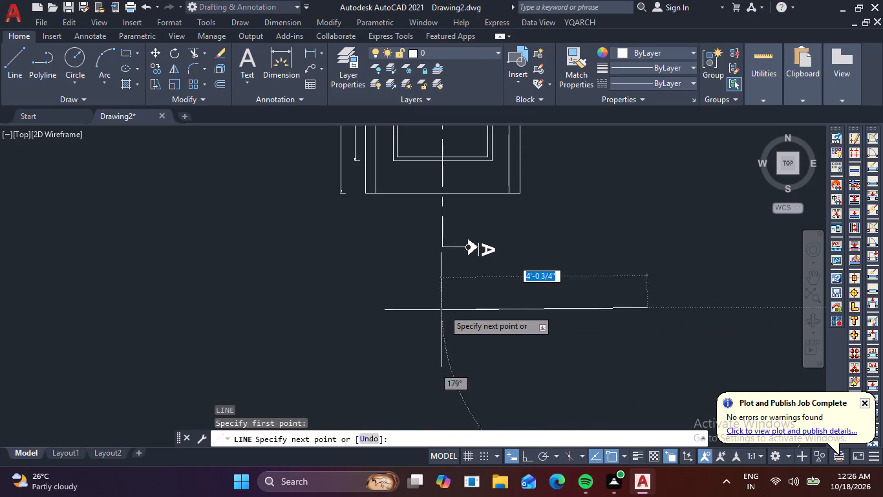
{"action": "key", "text": "F8"}
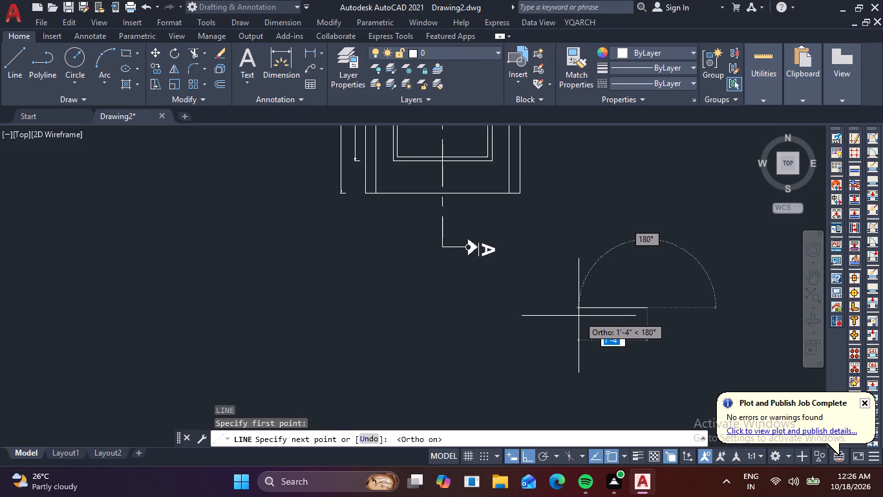
{"action": "type", "text": "1'"}
{"action": "key", "text": "Return"}
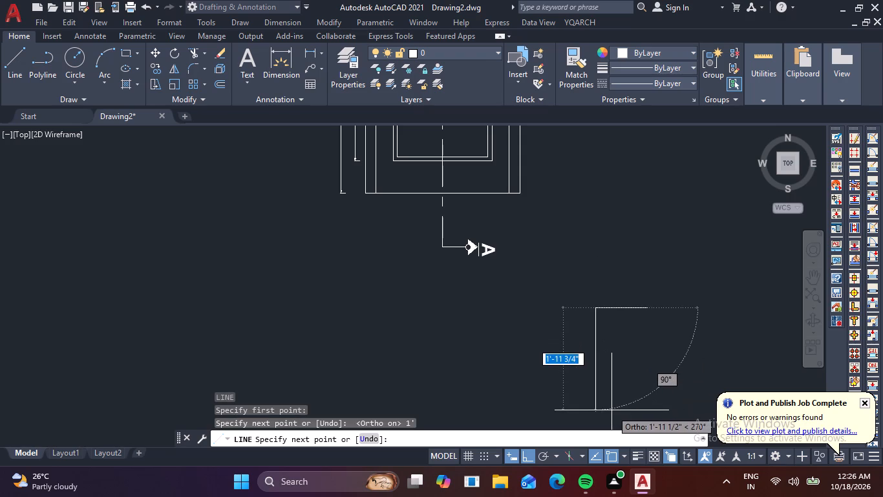
{"action": "key", "text": "9"}
{"action": "key", "text": "Return"}
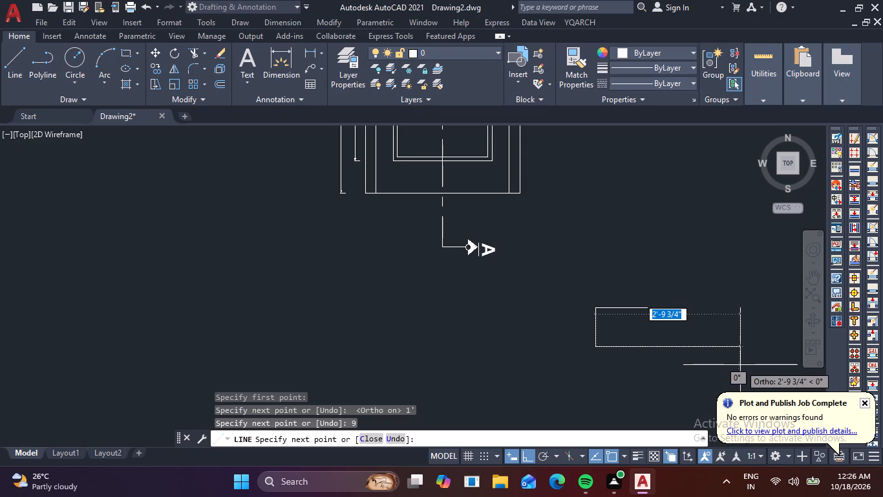
{"action": "type", "text": "1'"}
{"action": "key", "text": "Return"}
{"action": "key", "text": "Escape"}
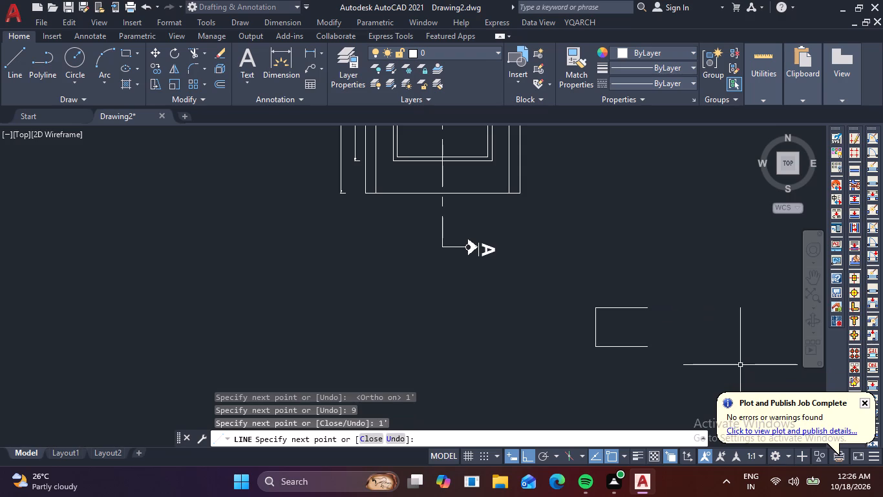
Offset the three lines of the open outline 1/2" outward.
{"action": "key", "text": "o"}
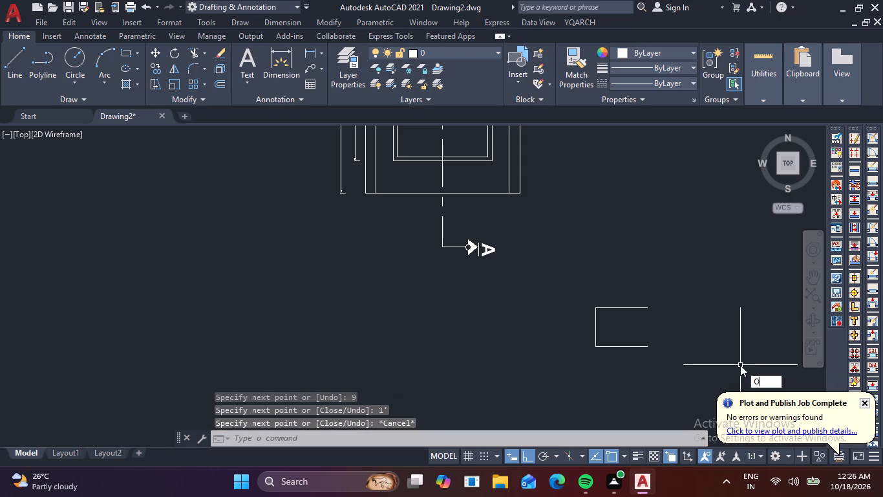
{"action": "key", "text": "Return"}
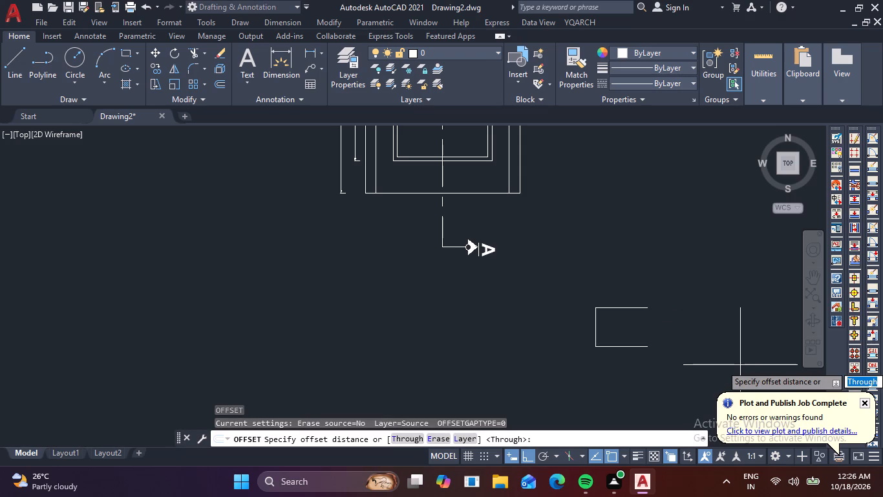
{"action": "type", "text": "1/2\""}
{"action": "key", "text": "Return"}
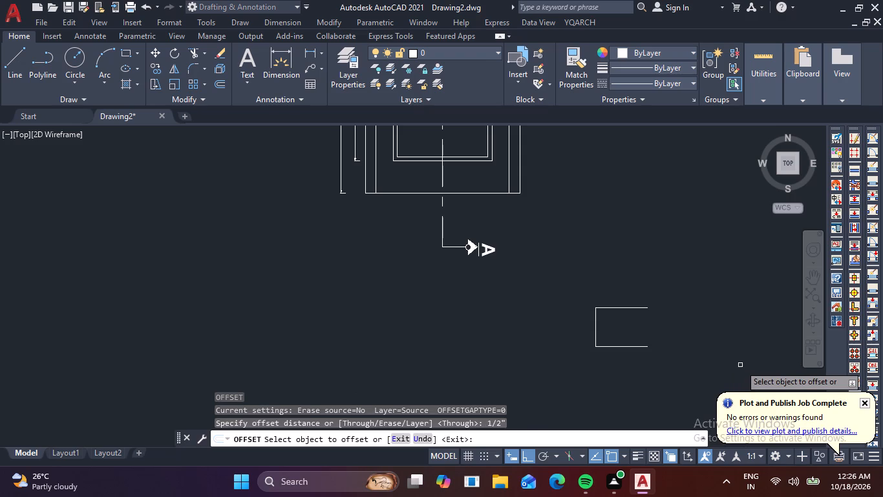
{"action": "left_click", "coordinate": [633, 308]}
{"action": "left_click", "coordinate": [644, 278]}
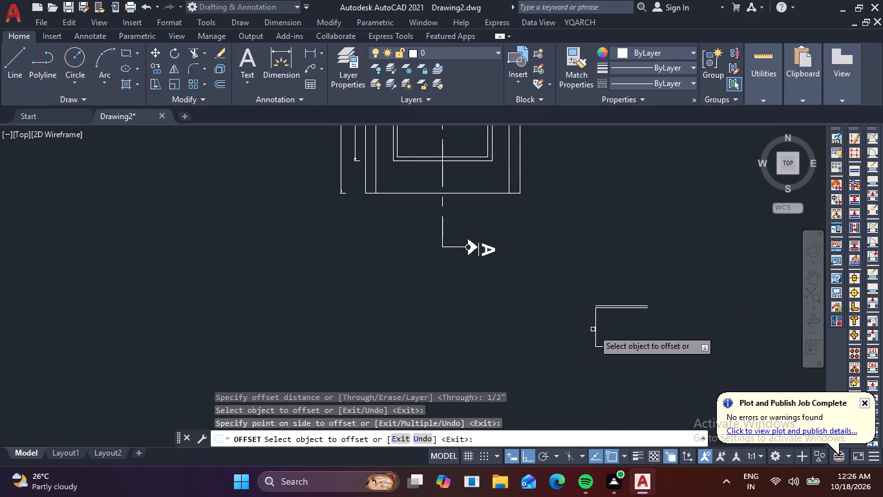
{"action": "left_click", "coordinate": [595, 329]}
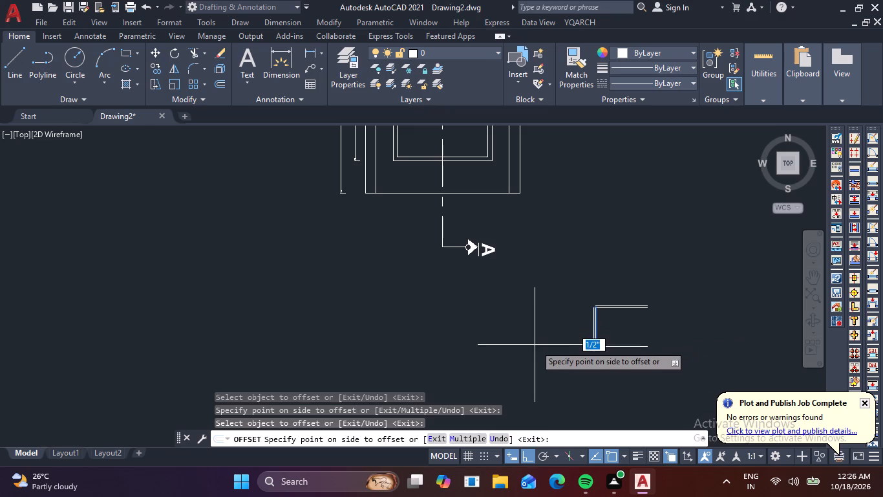
{"action": "left_click", "coordinate": [534, 345]}
{"action": "left_click", "coordinate": [632, 348]}
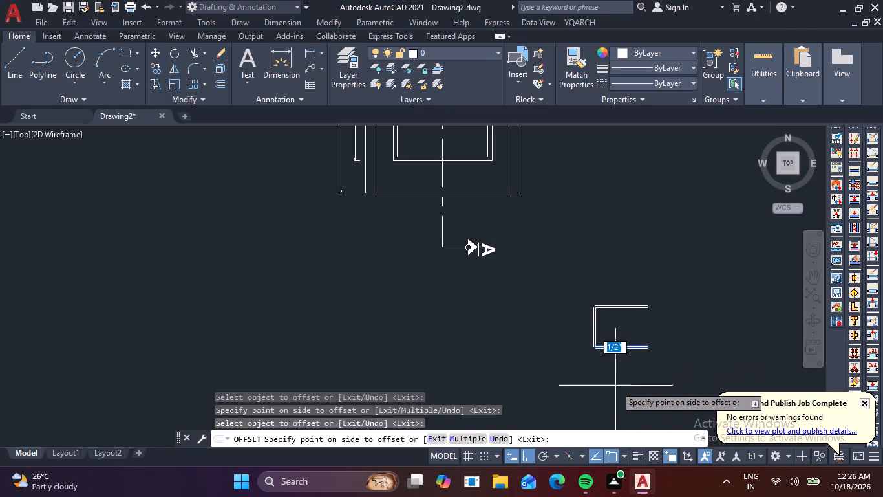
{"action": "left_click", "coordinate": [615, 386]}
{"action": "key", "text": "Escape"}
Join the outer offset lines into square corners at the outline's lower-left and upper-left with zero-radius fillets.
{"action": "scroll", "coordinate": [601, 348], "scroll_direction": "up", "scroll_amount": 2}
{"action": "key", "text": "f"}
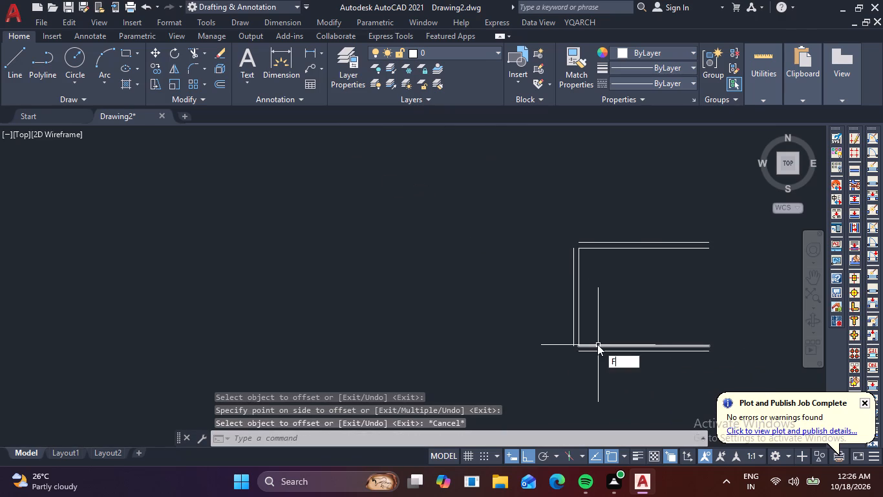
{"action": "key", "text": "space"}
{"action": "scroll", "coordinate": [562, 340], "scroll_direction": "up", "scroll_amount": 2}
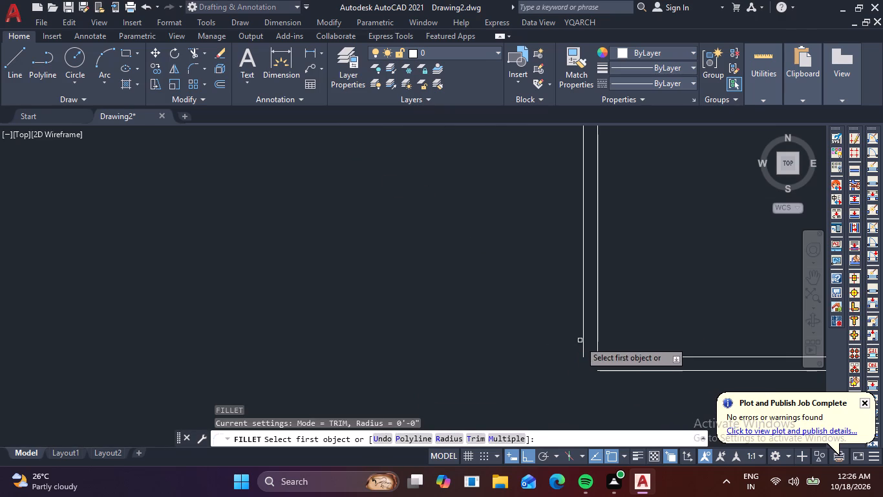
{"action": "left_click", "coordinate": [582, 344]}
{"action": "left_click", "coordinate": [606, 371]}
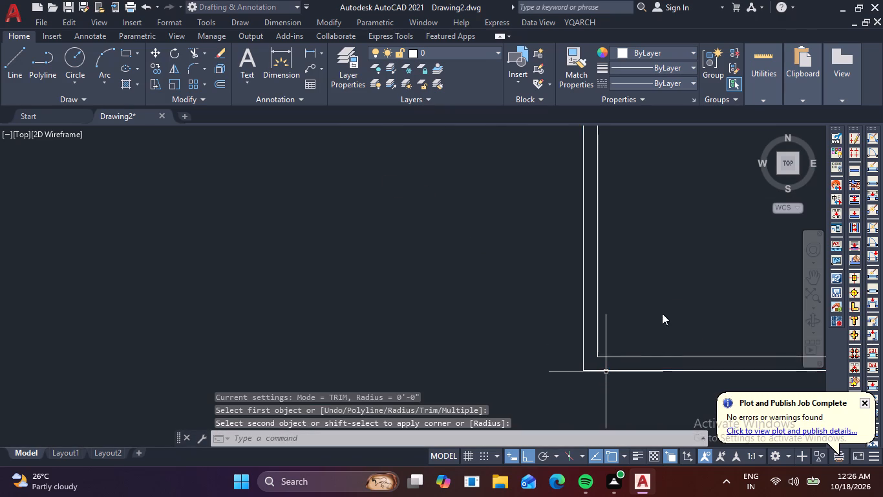
{"action": "scroll", "coordinate": [669, 300], "scroll_direction": "down", "scroll_amount": 1}
{"action": "middle_click_drag", "start_coordinate": [663, 299], "coordinate": [542, 397]}
{"action": "key", "text": "space"}
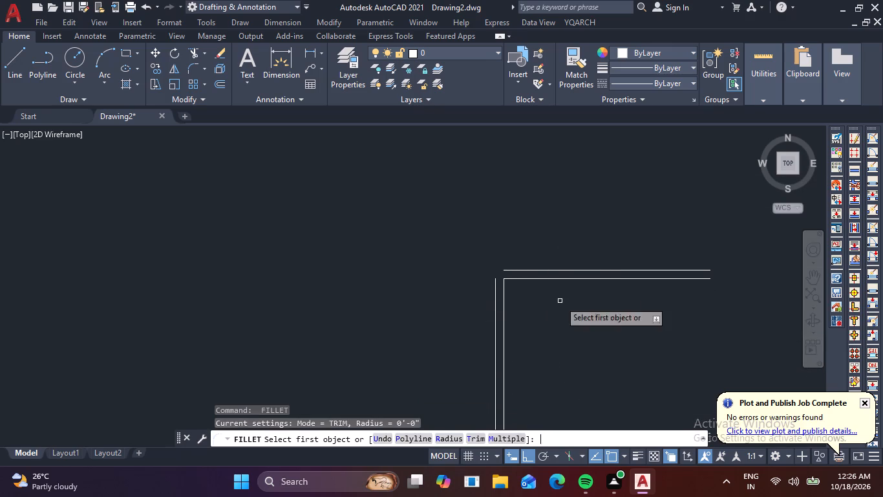
{"action": "scroll", "coordinate": [491, 272], "scroll_direction": "up", "scroll_amount": 2}
{"action": "left_click", "coordinate": [527, 269]}
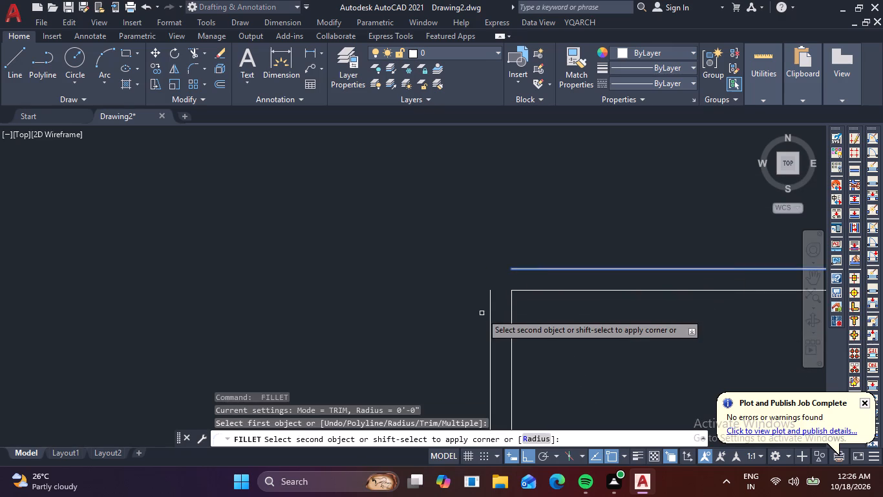
{"action": "left_click", "coordinate": [493, 308]}
{"action": "left_click", "coordinate": [490, 304]}
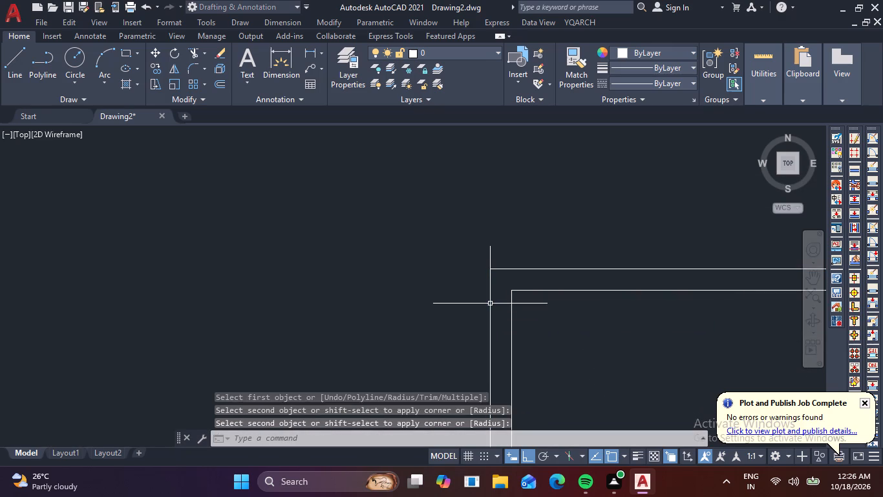
{"action": "key", "text": "Escape"}
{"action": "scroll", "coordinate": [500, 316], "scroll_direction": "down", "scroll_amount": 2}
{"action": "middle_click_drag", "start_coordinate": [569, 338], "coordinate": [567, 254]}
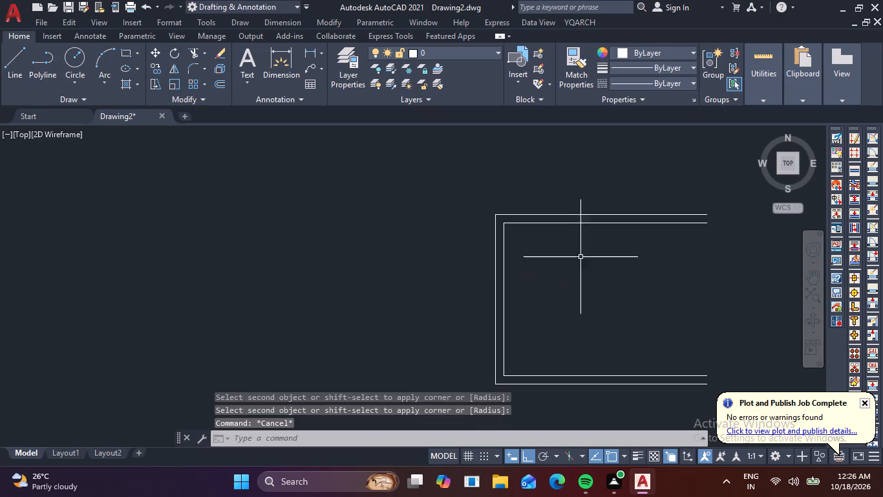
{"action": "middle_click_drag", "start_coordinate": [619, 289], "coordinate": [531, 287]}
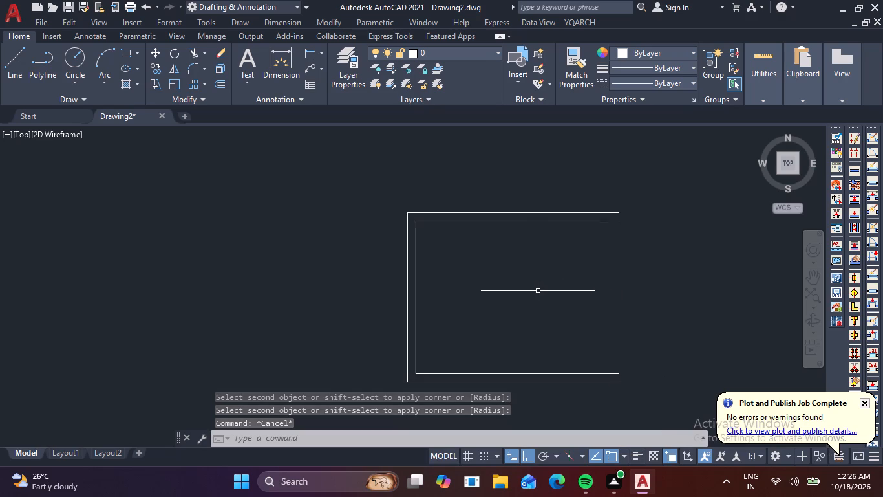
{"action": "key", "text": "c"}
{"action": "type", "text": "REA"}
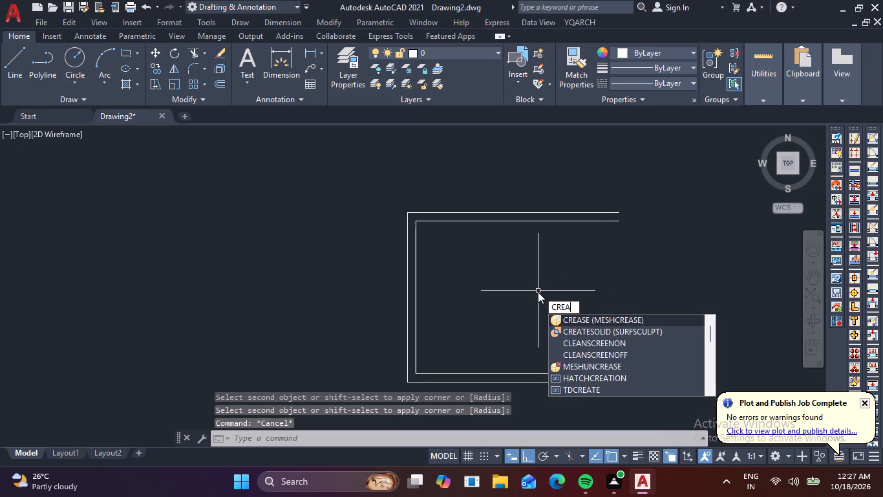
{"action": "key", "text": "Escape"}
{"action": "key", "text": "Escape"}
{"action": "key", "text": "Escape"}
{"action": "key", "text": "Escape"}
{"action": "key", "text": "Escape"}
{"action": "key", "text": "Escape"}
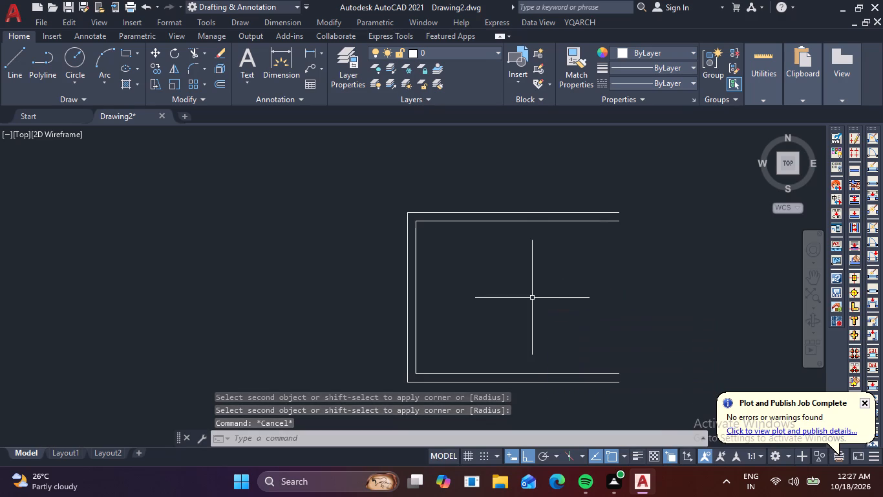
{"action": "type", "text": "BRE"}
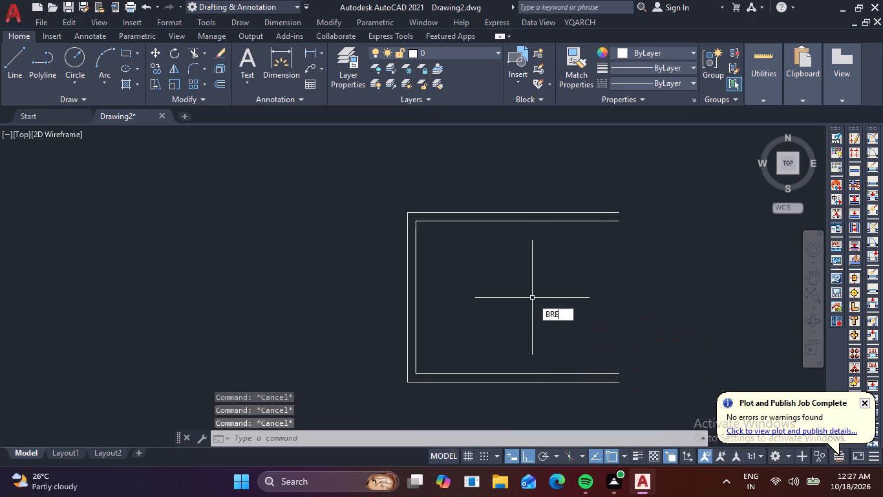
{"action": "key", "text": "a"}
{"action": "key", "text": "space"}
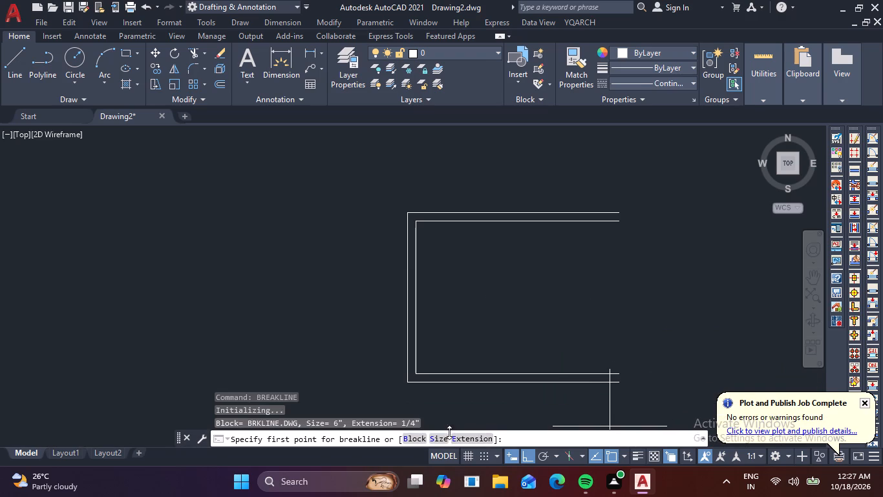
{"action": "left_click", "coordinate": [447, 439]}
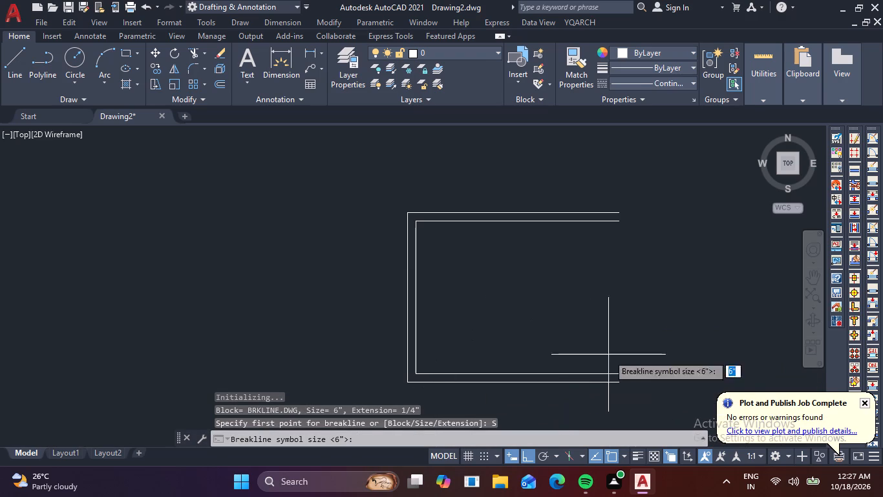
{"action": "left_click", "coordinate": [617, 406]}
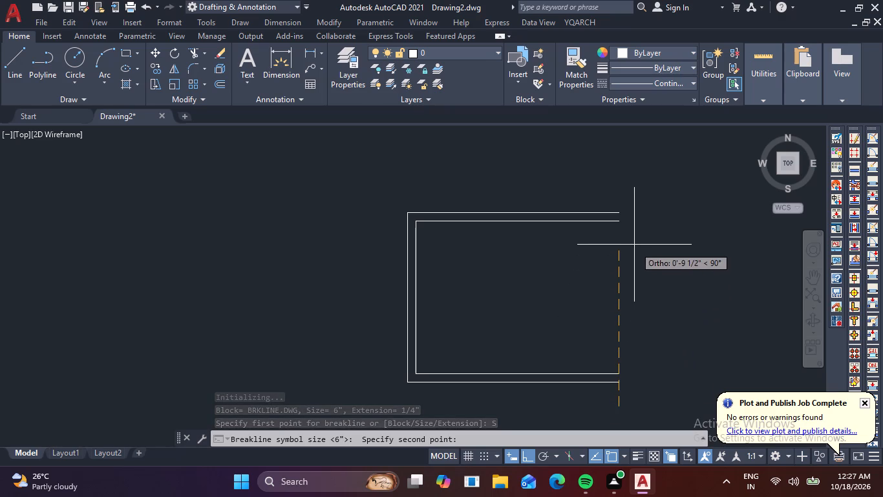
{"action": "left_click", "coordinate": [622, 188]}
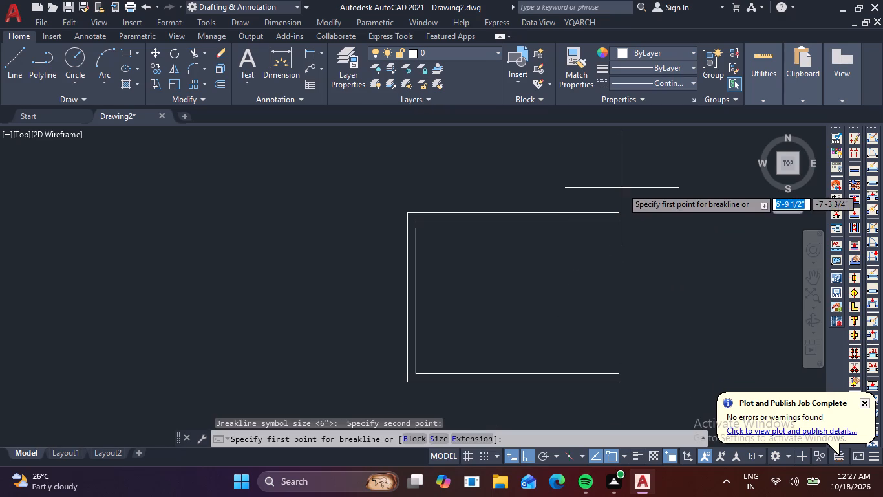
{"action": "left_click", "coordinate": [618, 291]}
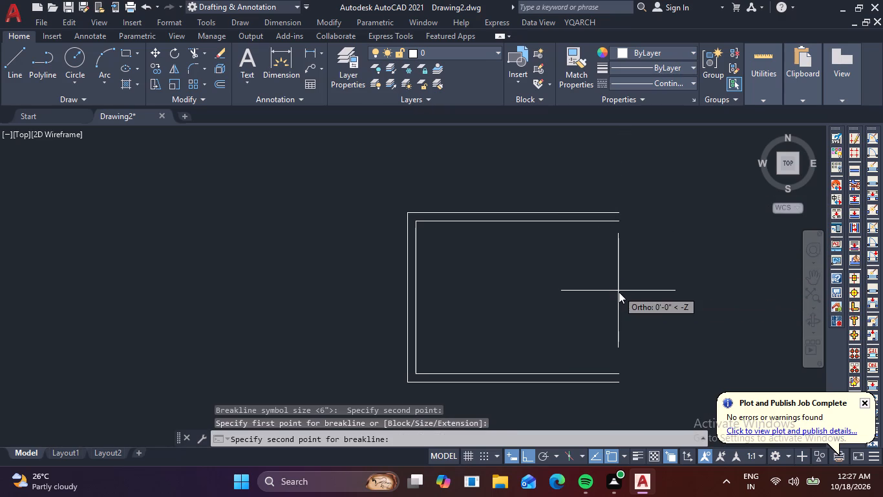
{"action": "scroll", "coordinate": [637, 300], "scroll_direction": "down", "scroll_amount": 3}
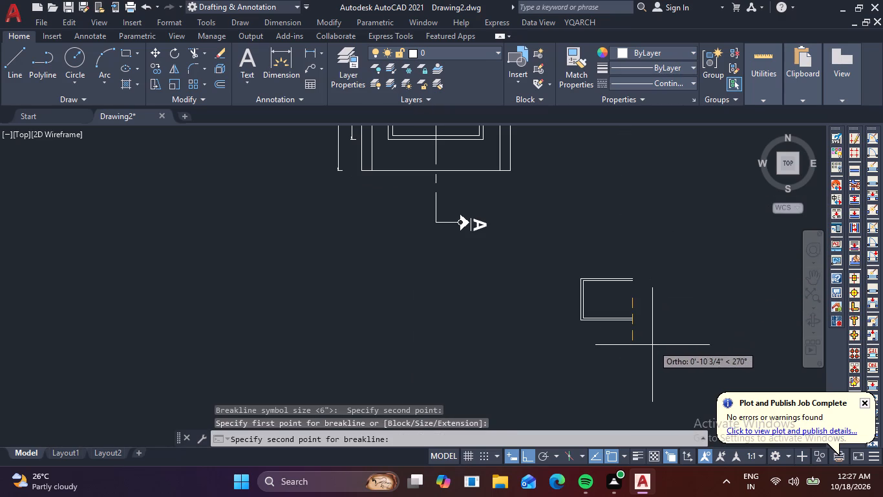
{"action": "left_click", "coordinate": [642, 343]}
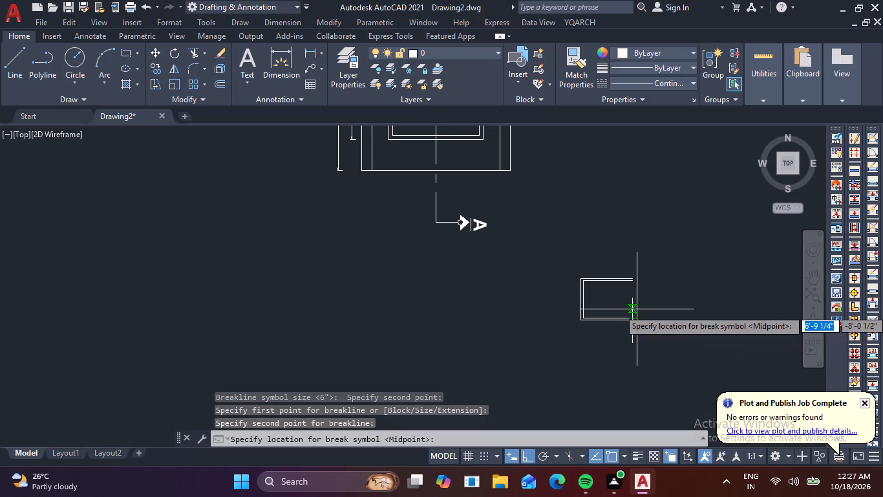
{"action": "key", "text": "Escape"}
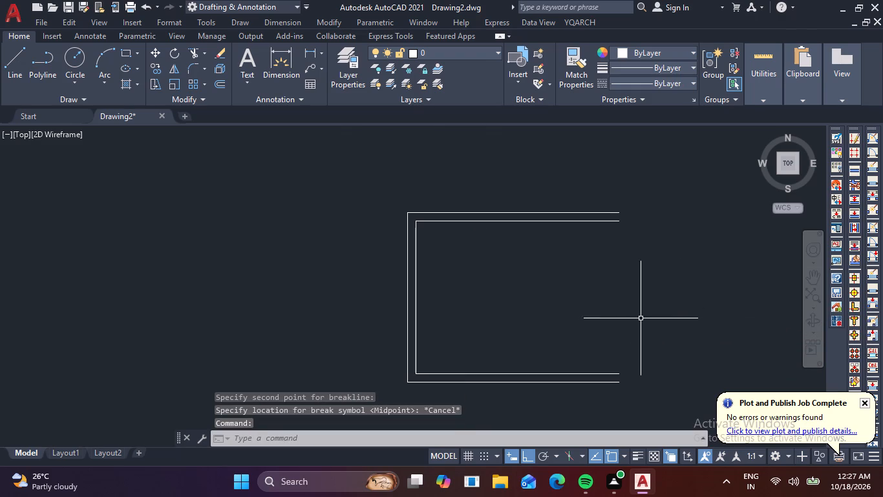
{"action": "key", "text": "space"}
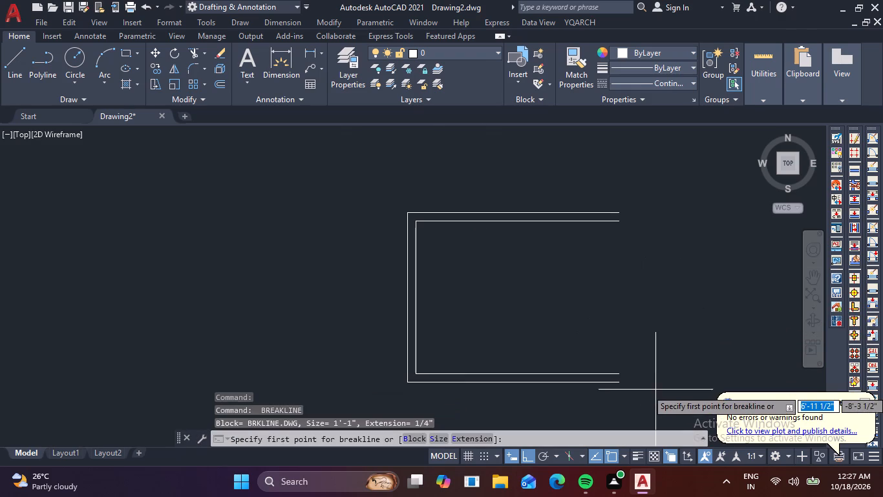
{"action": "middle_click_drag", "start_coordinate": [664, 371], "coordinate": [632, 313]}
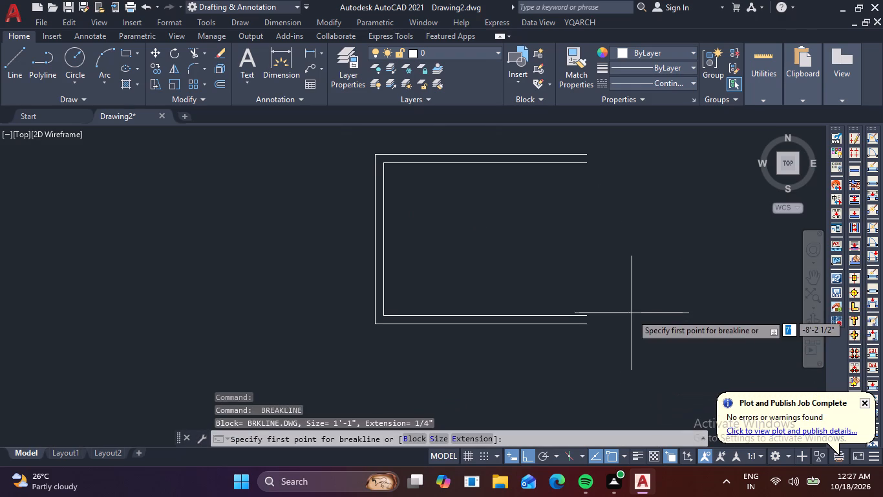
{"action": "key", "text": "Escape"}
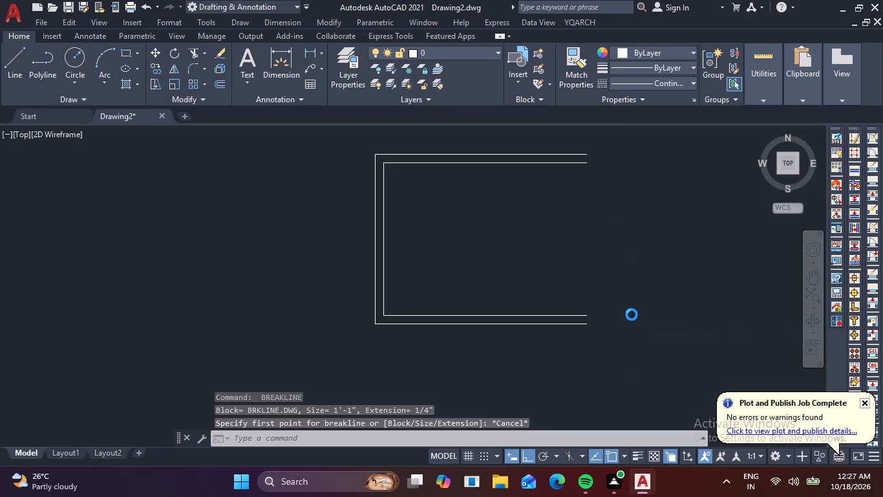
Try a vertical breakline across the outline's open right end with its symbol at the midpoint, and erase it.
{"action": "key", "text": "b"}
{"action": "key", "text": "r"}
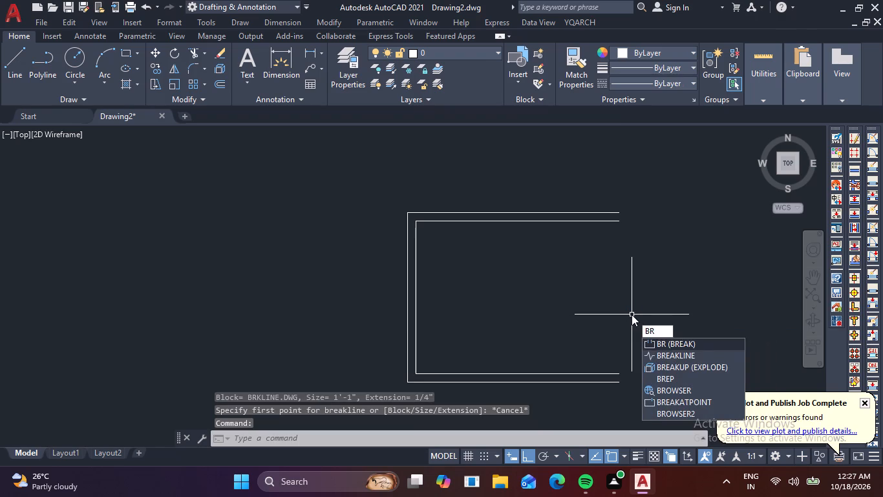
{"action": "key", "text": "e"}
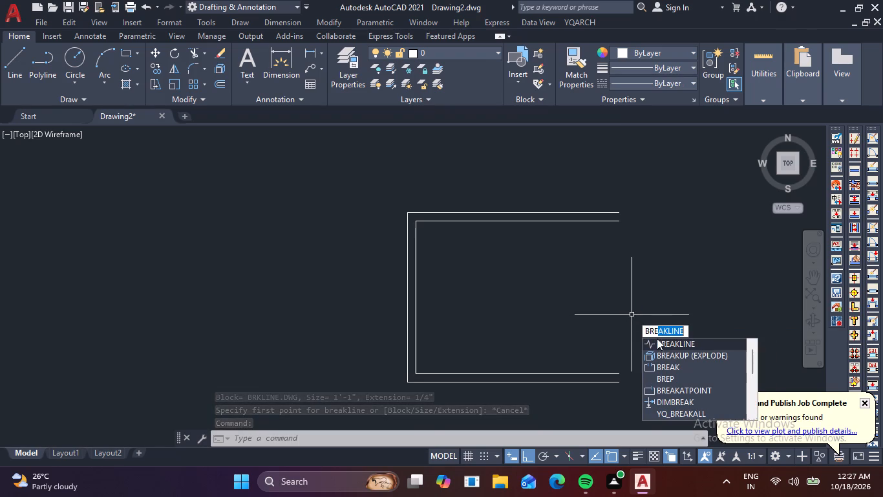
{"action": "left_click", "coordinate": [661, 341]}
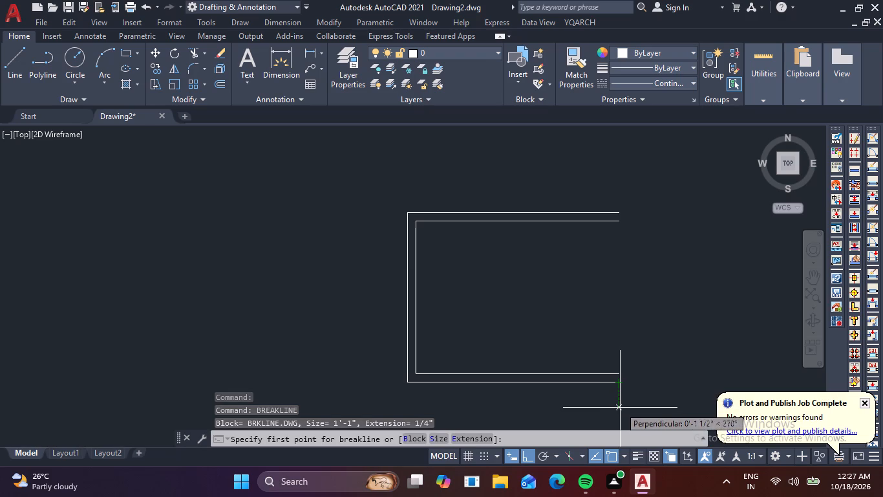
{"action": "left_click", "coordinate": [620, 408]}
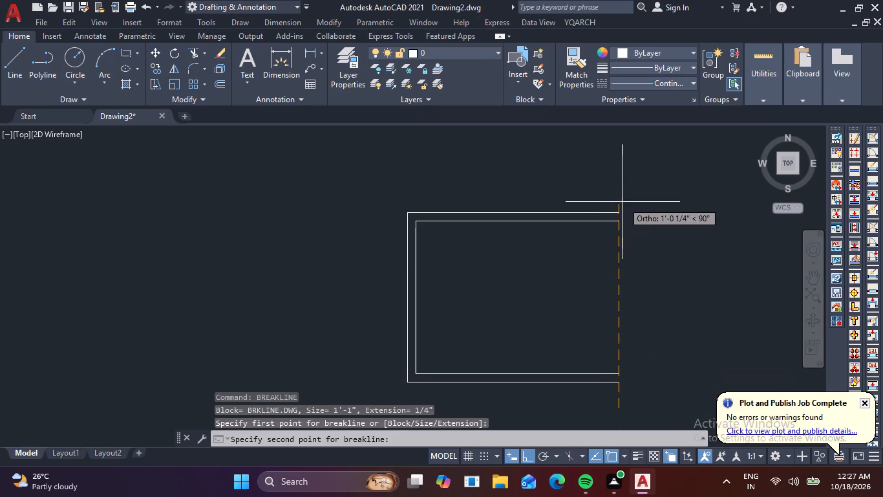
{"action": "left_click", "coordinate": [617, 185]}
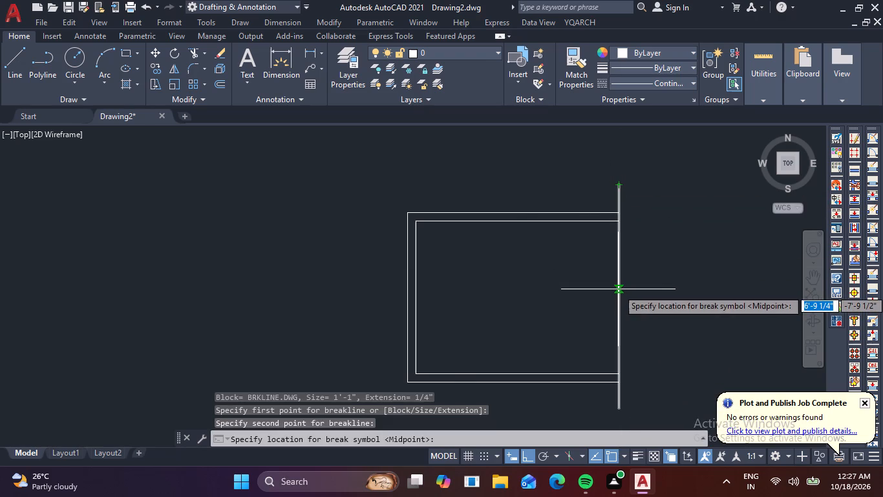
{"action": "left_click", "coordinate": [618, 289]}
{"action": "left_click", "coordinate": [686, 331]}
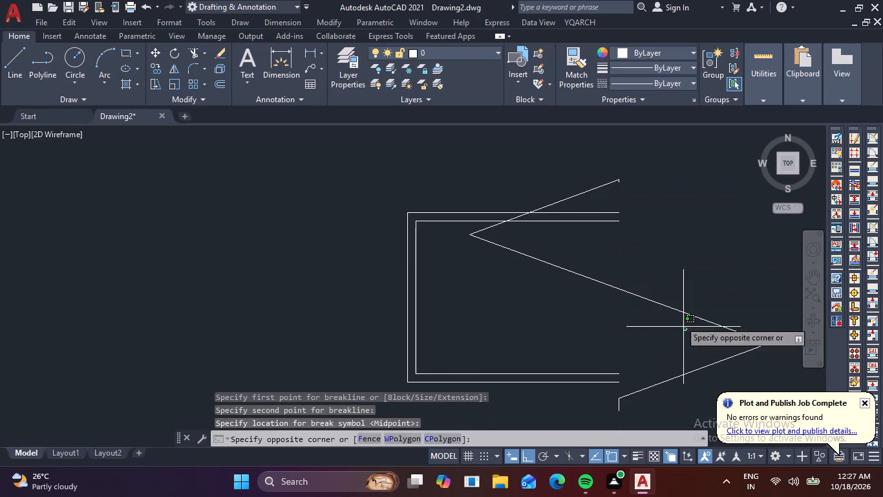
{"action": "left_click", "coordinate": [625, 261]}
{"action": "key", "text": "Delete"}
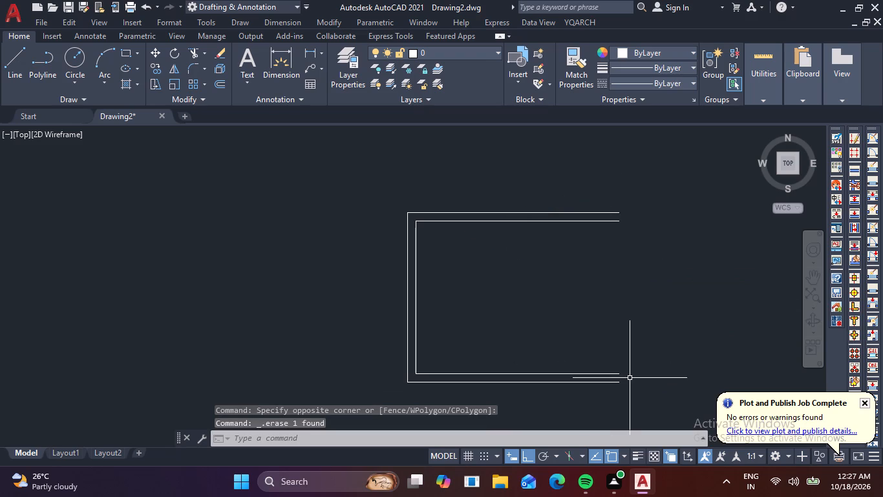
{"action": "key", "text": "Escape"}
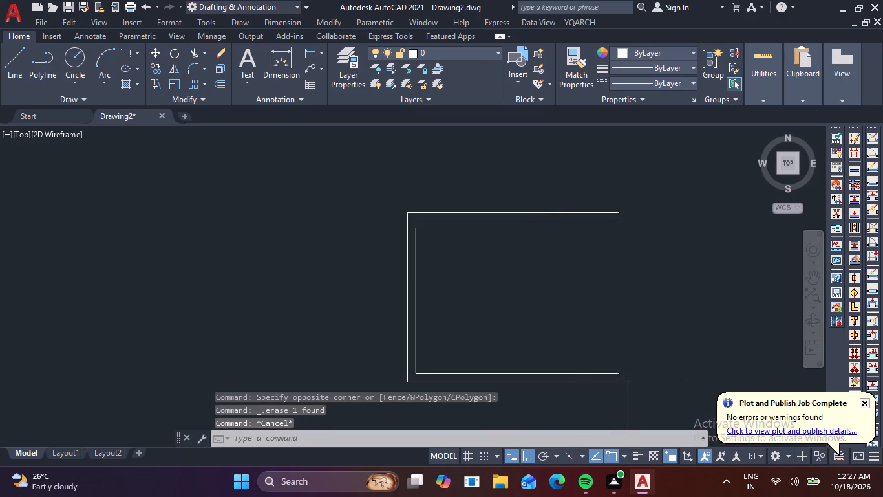
Draw a vertical breakline with a 4" symbol across the outline's open right end, extending past both edges, with the symbol near mid-height.
{"action": "type", "text": "BRE"}
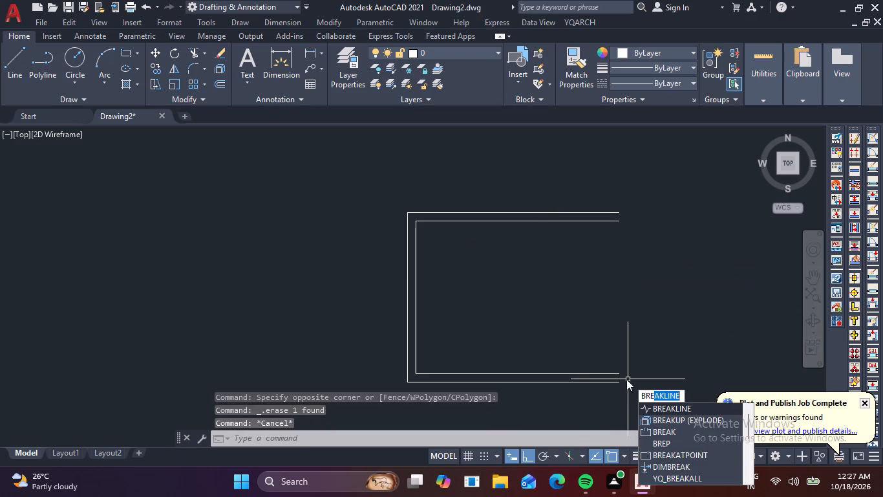
{"action": "key", "text": "a"}
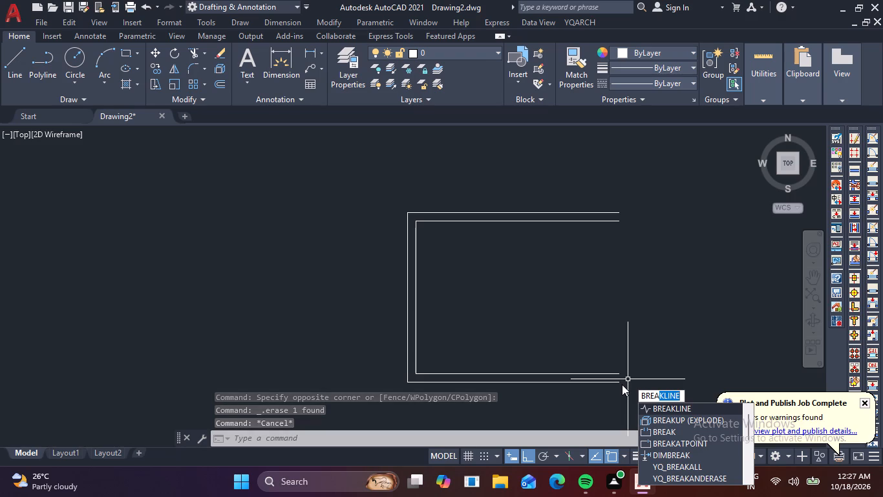
{"action": "key", "text": "space"}
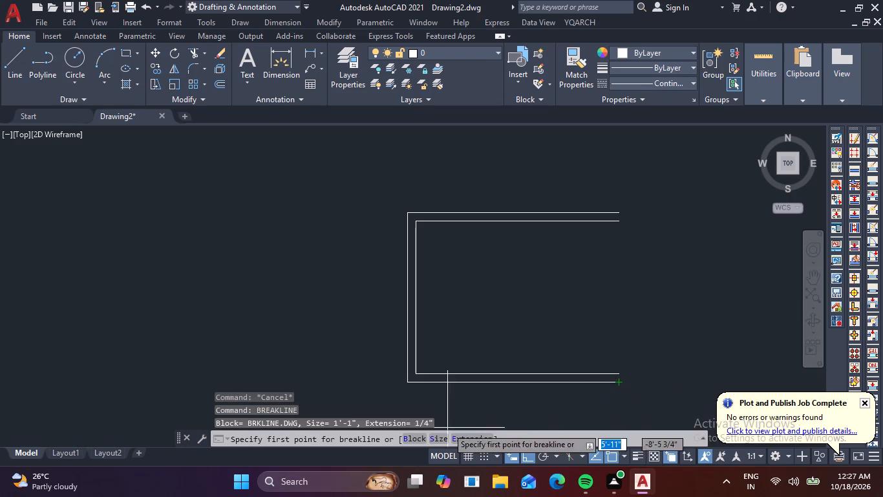
{"action": "left_click", "coordinate": [445, 441]}
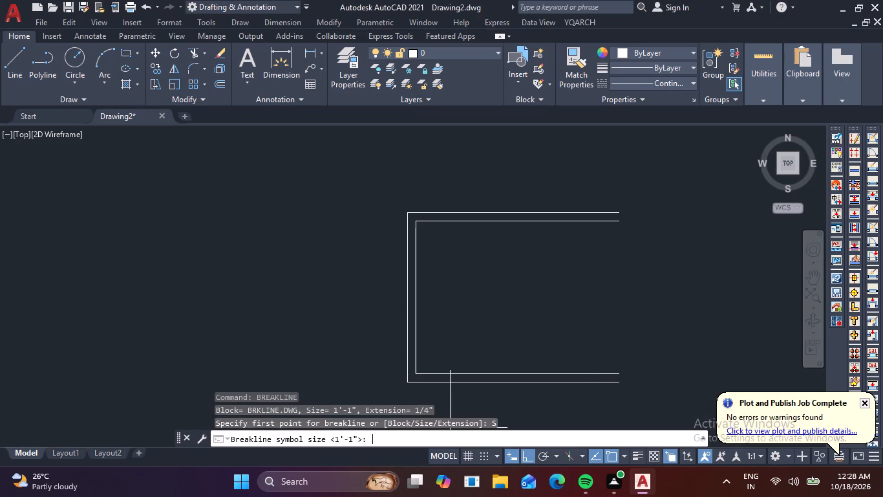
{"action": "key", "text": "6"}
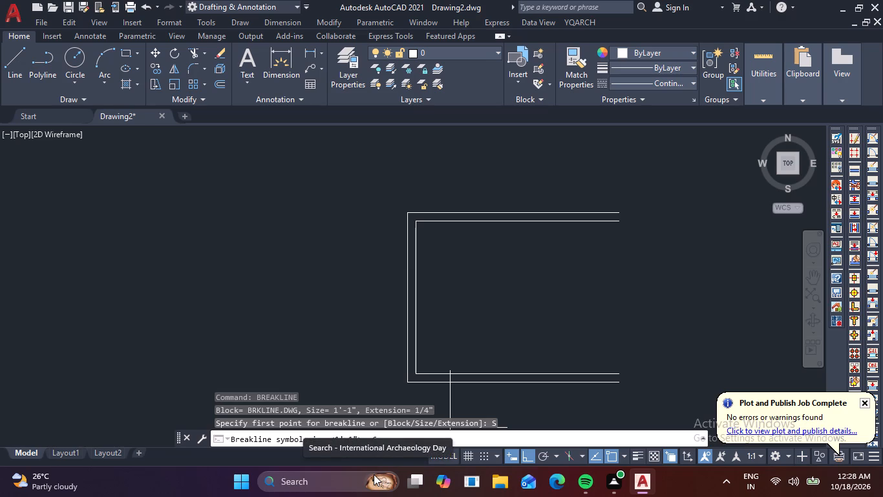
{"action": "key", "text": "BackSpace"}
{"action": "key", "text": "4"}
{"action": "key", "text": "shift+quotedbl"}
{"action": "key", "text": "Return"}
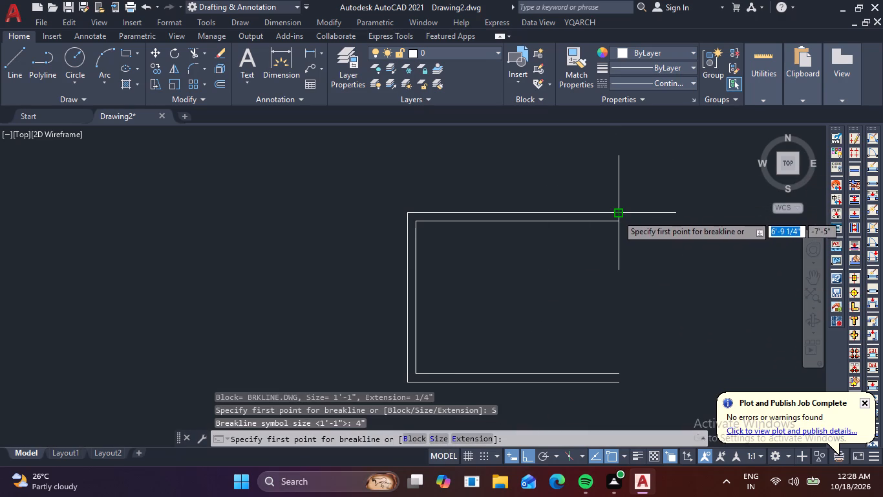
{"action": "left_click", "coordinate": [621, 181]}
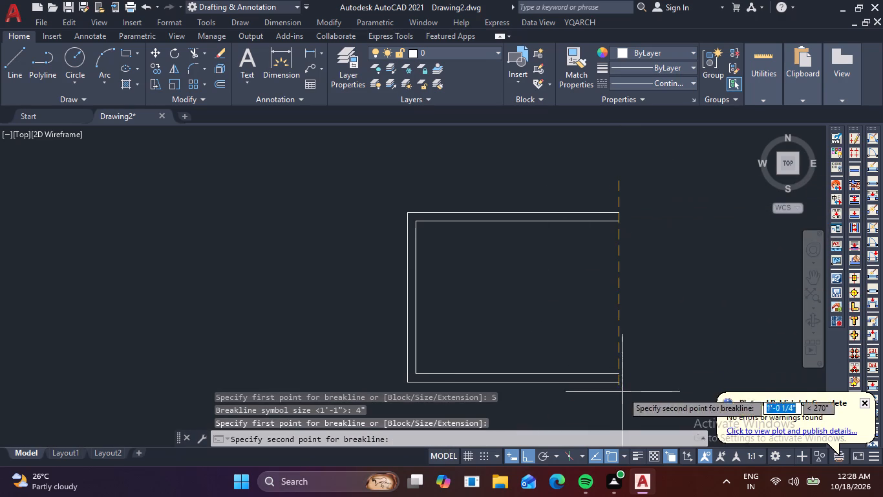
{"action": "left_click", "coordinate": [618, 415]}
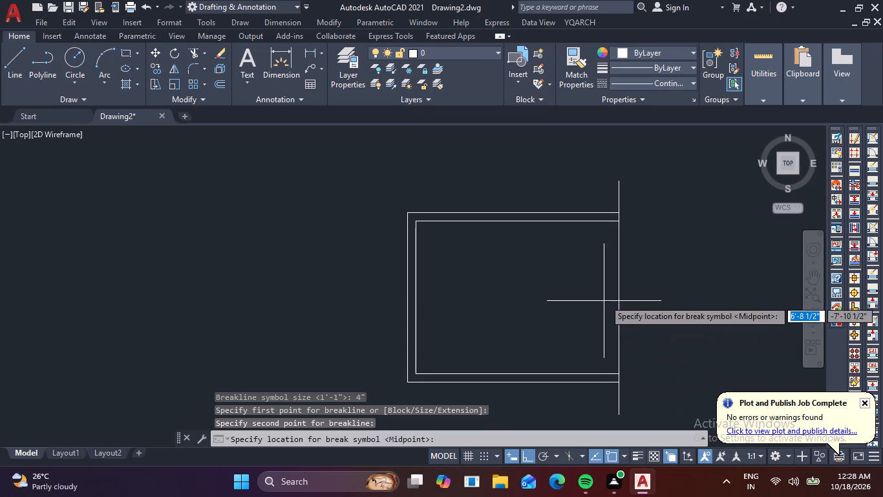
{"action": "left_click", "coordinate": [619, 298]}
{"action": "scroll", "coordinate": [596, 339], "scroll_direction": "down", "scroll_amount": 2}
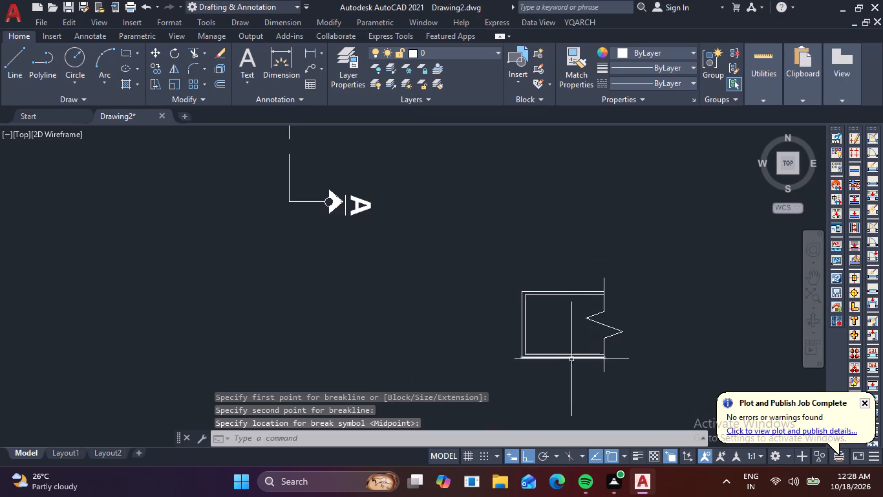
{"action": "scroll", "coordinate": [553, 358], "scroll_direction": "down", "scroll_amount": 1}
{"action": "key", "text": "Escape"}
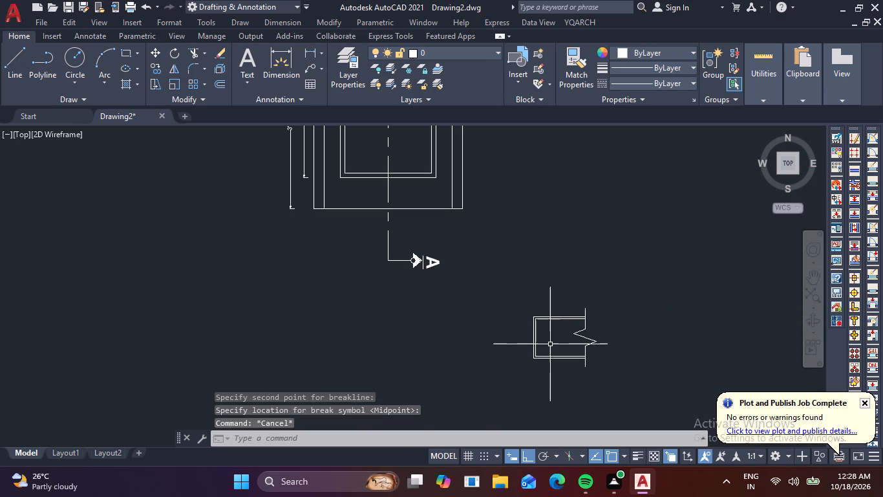
{"action": "key", "text": "Escape"}
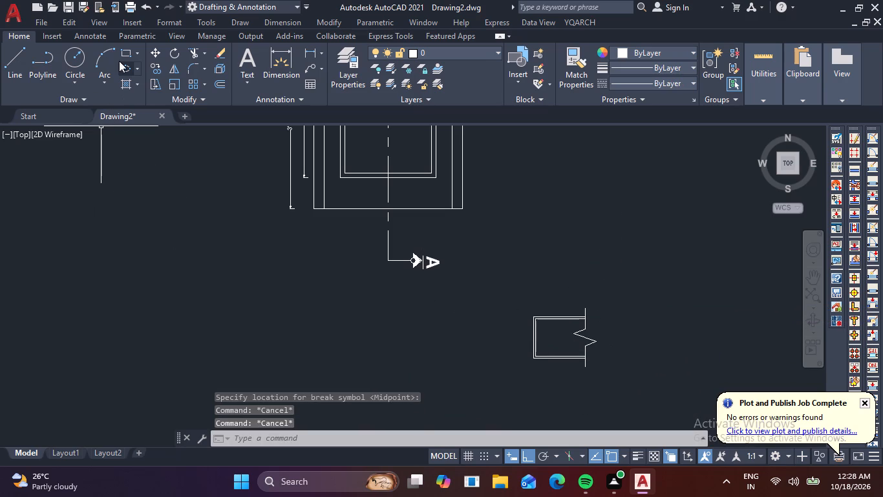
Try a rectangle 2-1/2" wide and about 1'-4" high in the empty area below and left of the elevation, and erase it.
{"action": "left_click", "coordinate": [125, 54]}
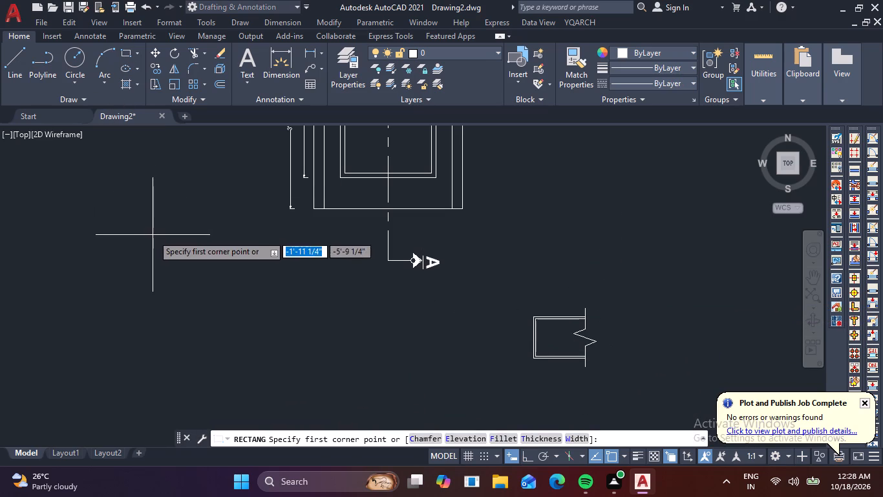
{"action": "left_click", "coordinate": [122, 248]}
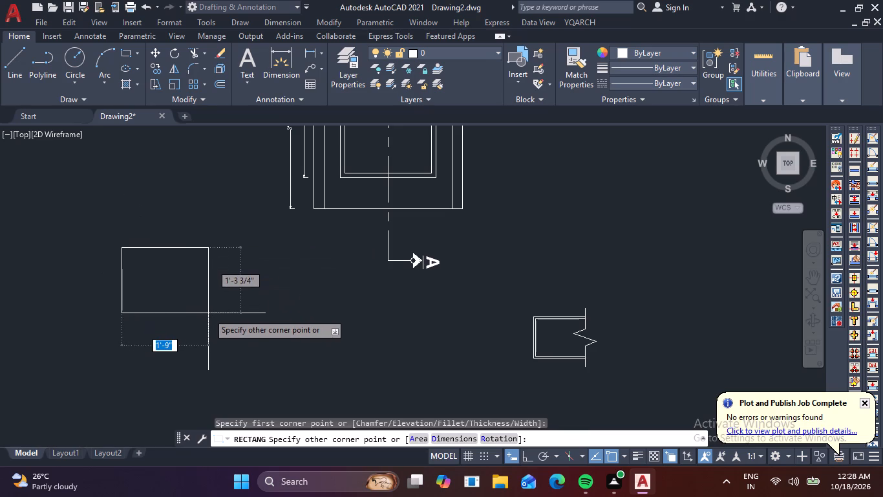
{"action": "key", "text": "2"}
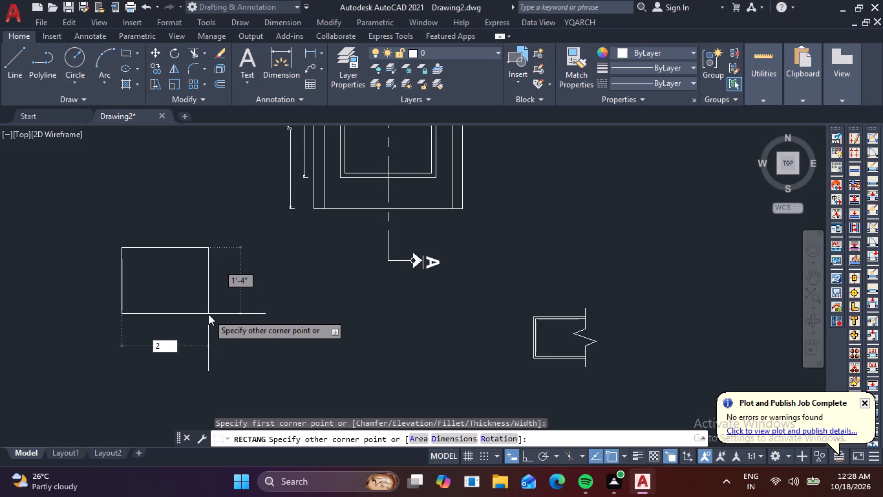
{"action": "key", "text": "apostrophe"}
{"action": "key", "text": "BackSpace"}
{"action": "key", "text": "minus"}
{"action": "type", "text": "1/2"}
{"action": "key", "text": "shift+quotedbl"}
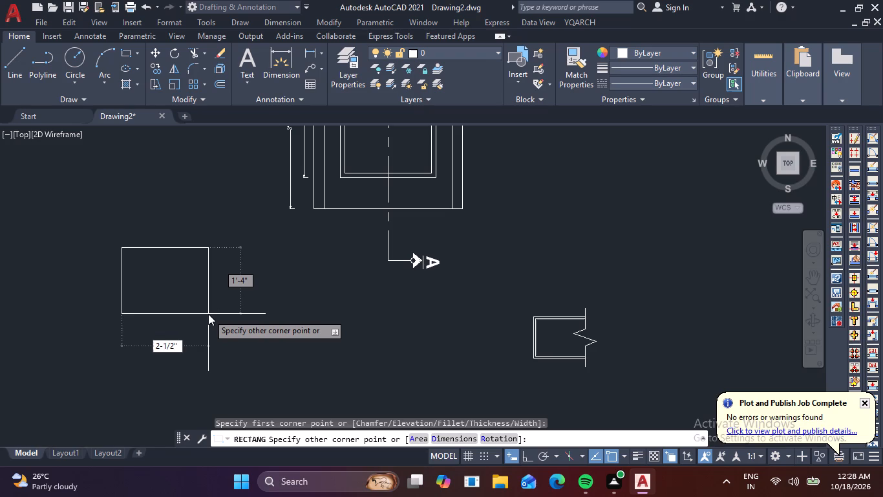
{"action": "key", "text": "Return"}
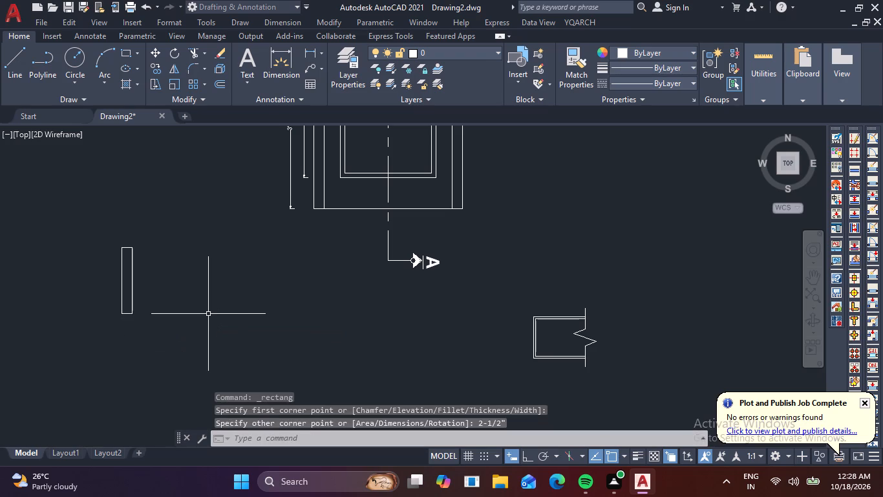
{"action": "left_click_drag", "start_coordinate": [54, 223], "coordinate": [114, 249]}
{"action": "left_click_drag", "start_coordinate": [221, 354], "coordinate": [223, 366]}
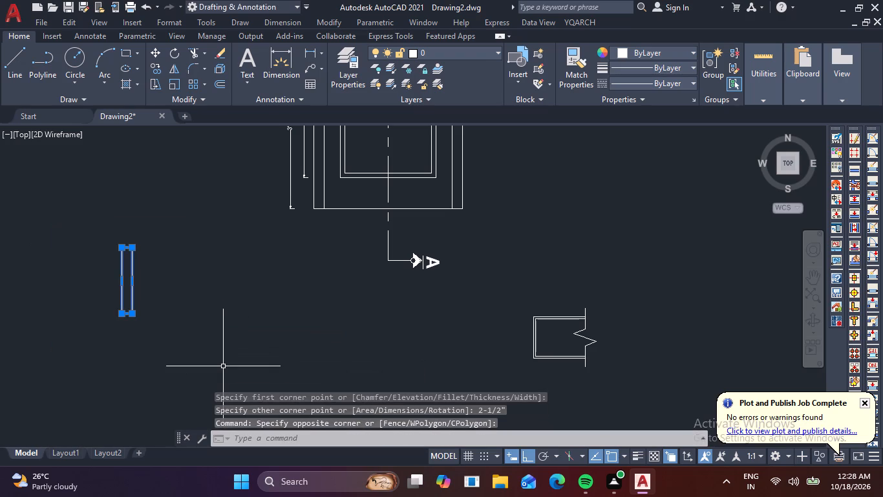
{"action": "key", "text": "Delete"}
Draw a rectangle 2-1/2" wide by 5" high in the empty area below and left of the door elevation.
{"action": "type", "text": "REC"}
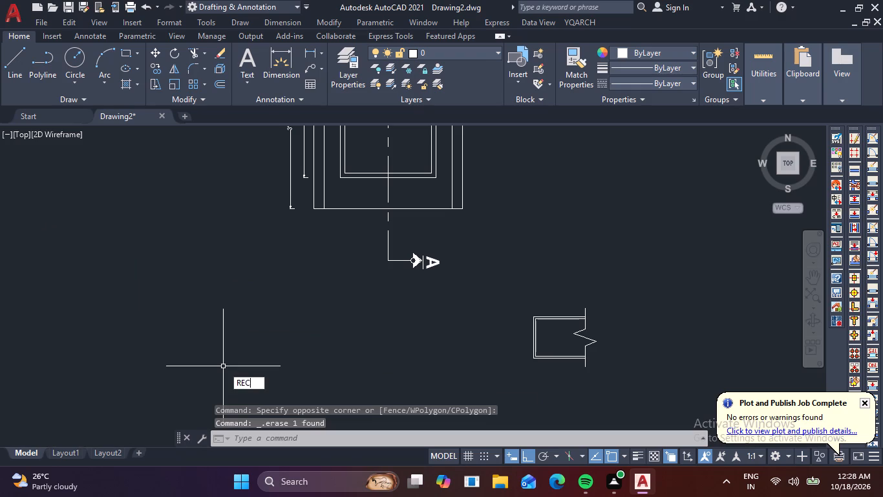
{"action": "key", "text": "space"}
{"action": "left_click", "coordinate": [154, 254]}
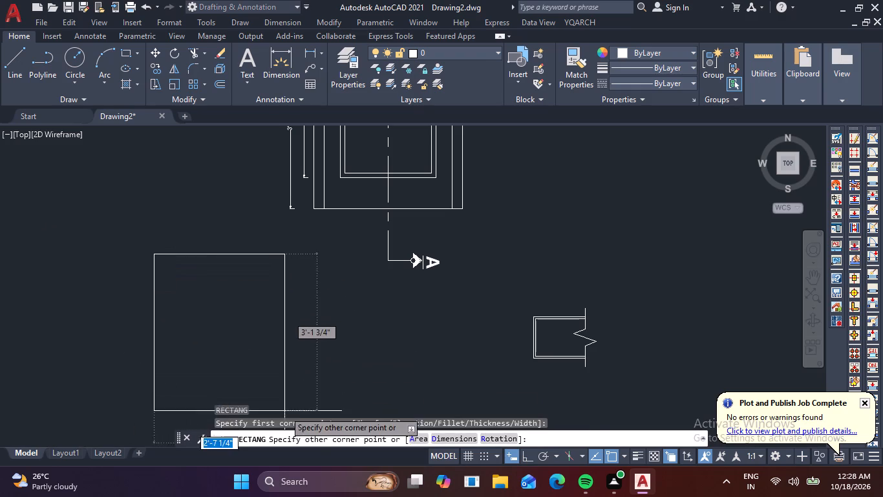
{"action": "key", "text": "2"}
{"action": "key", "text": "minus"}
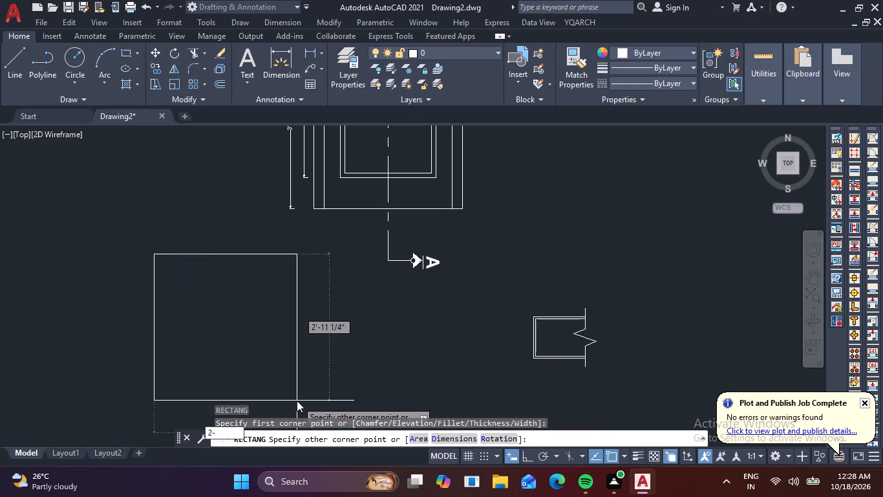
{"action": "type", "text": "1/2"}
{"action": "key", "text": "shift+quotedbl"}
{"action": "key", "text": "Tab"}
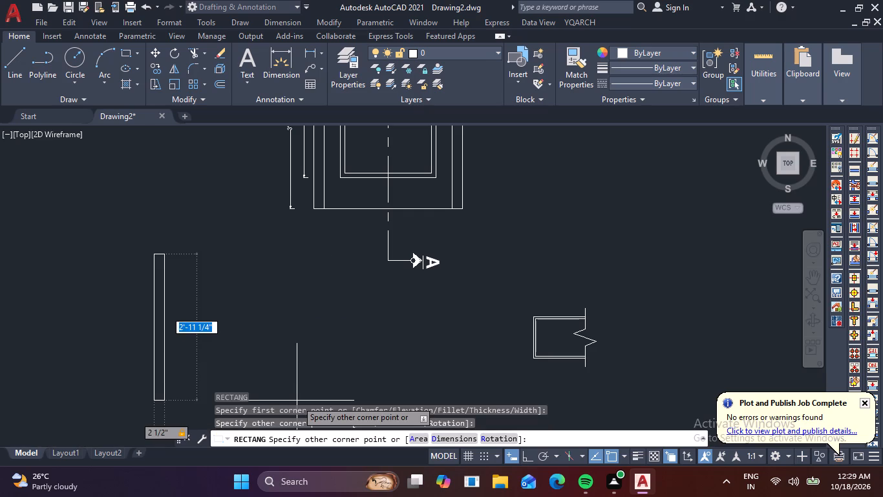
{"action": "key", "text": "5"}
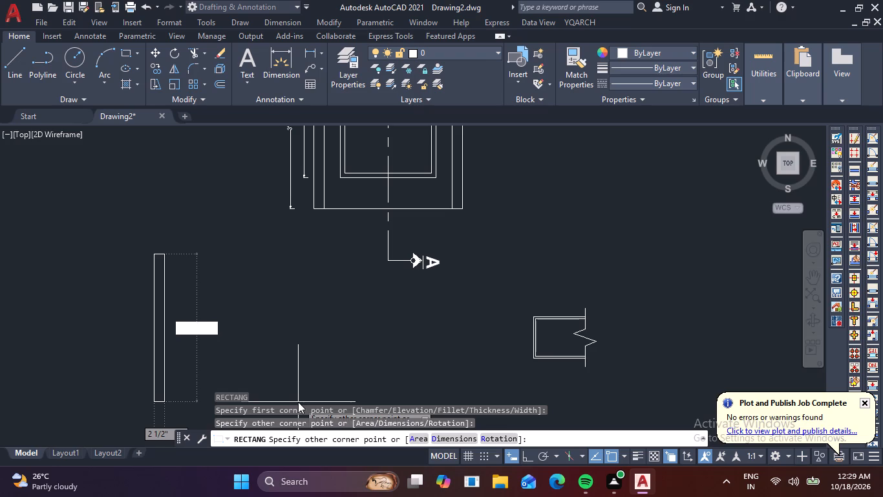
{"action": "key", "text": "shift+quotedbl"}
{"action": "key", "text": "Return"}
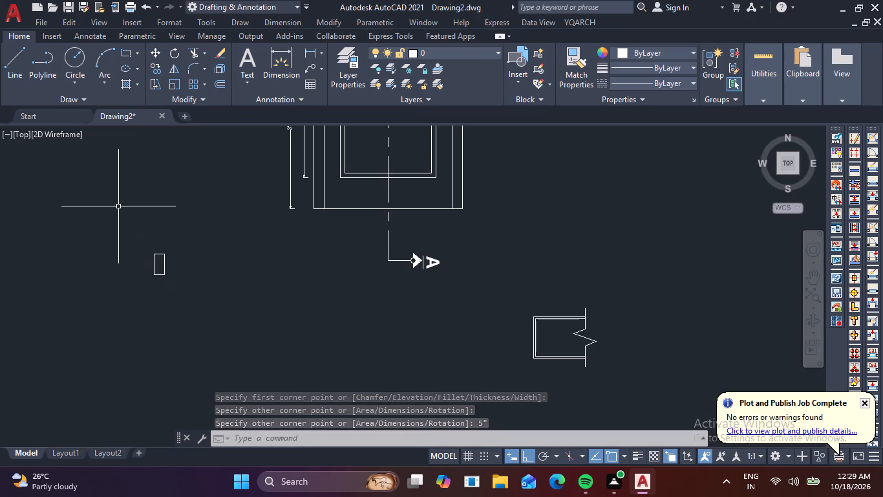
Move the 2-1/2" by 5" rectangle by its right-edge midpoint onto the midpoint of the double-lined outline's outer left edge, with Ortho off.
{"action": "left_click_drag", "start_coordinate": [119, 205], "coordinate": [123, 212]}
{"action": "left_click", "coordinate": [213, 316]}
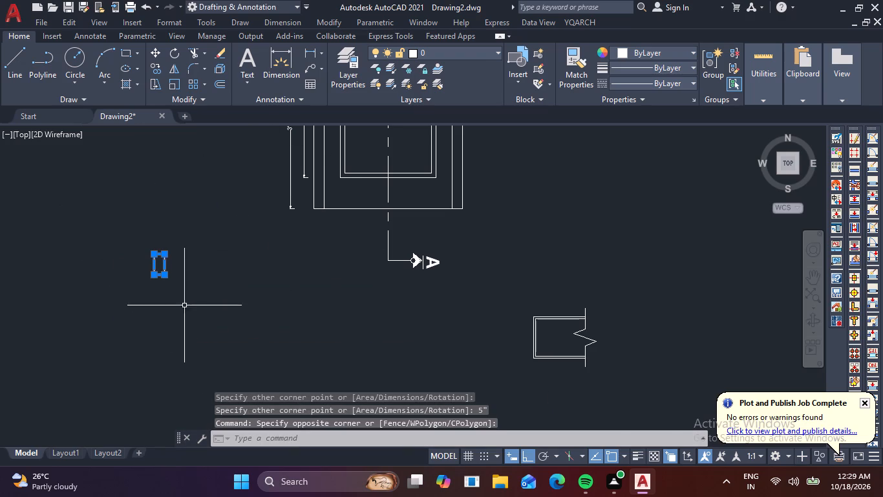
{"action": "scroll", "coordinate": [176, 300], "scroll_direction": "up", "scroll_amount": 2}
{"action": "type", "text": "M"}
{"action": "key", "text": "space"}
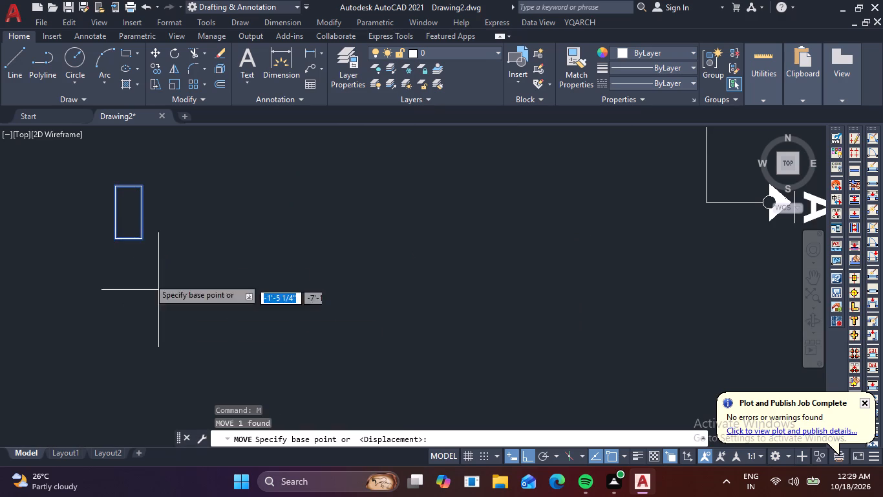
{"action": "left_click", "coordinate": [138, 215]}
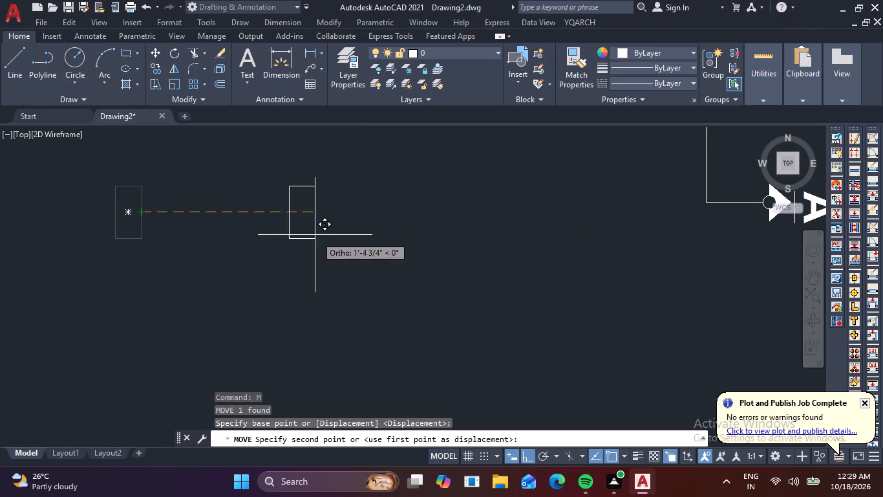
{"action": "scroll", "coordinate": [335, 250], "scroll_direction": "down", "scroll_amount": 2}
{"action": "key", "text": "F8"}
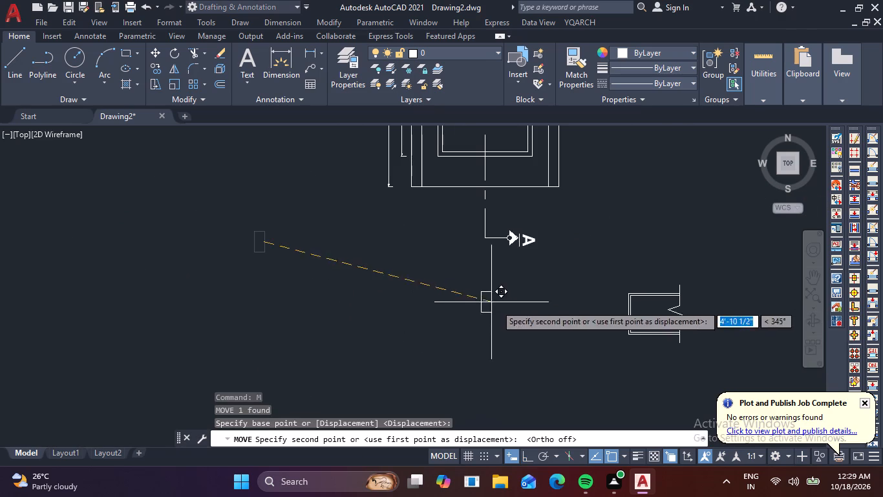
{"action": "scroll", "coordinate": [602, 309], "scroll_direction": "up", "scroll_amount": 2}
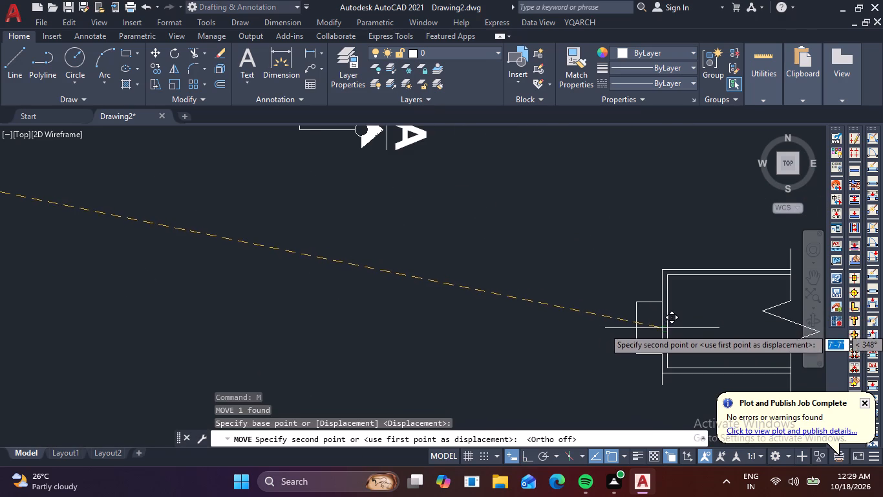
{"action": "left_click", "coordinate": [662, 324]}
Draw a rectangle 4" wide by 1-1/2" high in the empty area left of section marker A.
{"action": "scroll", "coordinate": [523, 325], "scroll_direction": "down", "scroll_amount": 2}
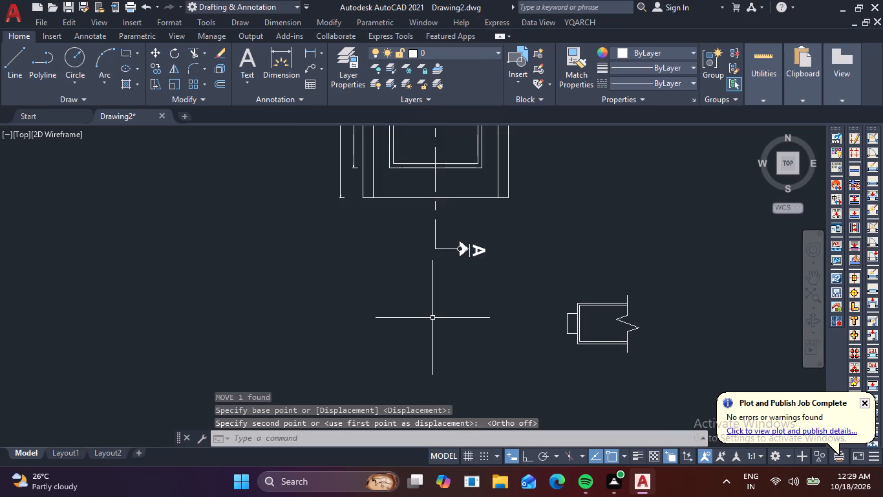
{"action": "type", "text": "RE"}
{"action": "key", "text": "c"}
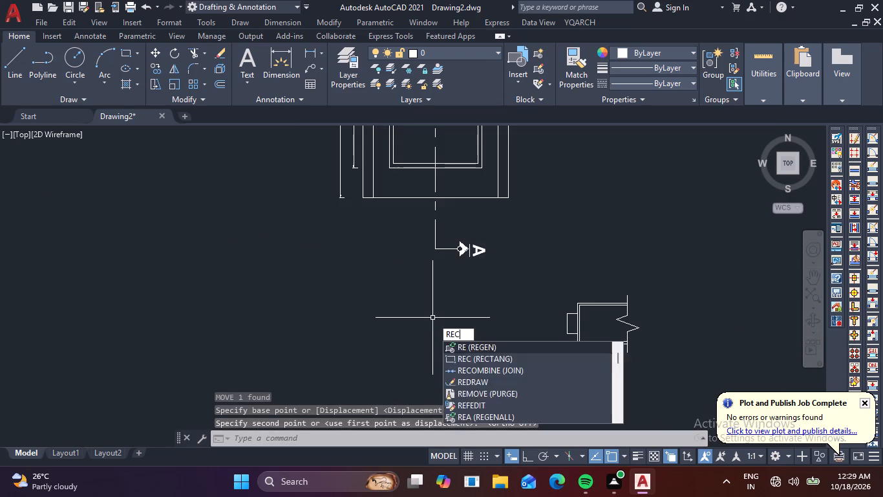
{"action": "key", "text": "space"}
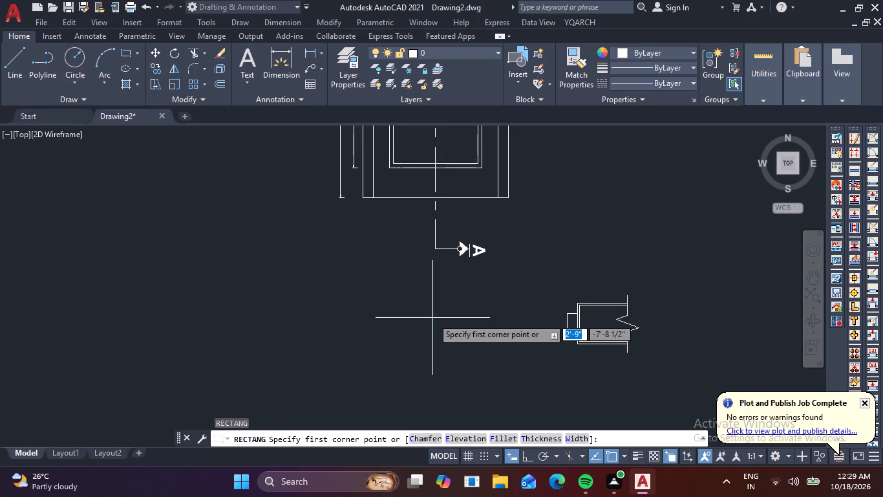
{"action": "left_click", "coordinate": [158, 219]}
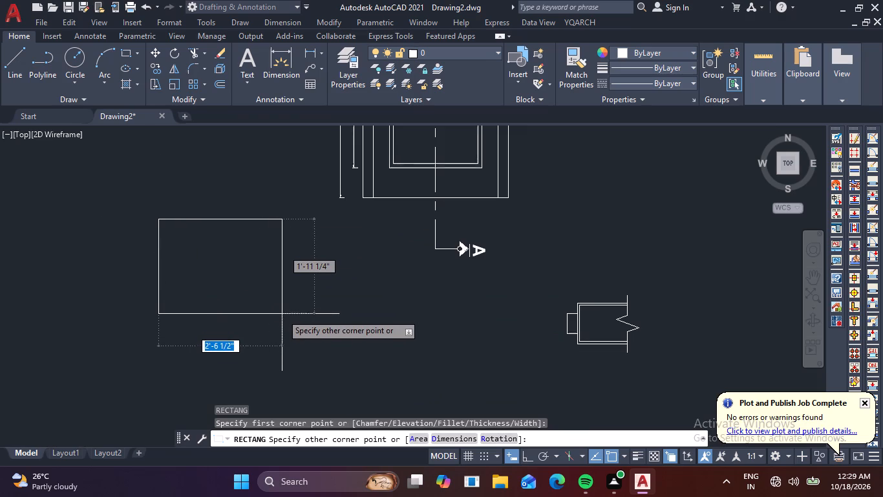
{"action": "key", "text": "4"}
{"action": "key", "text": "shift+quotedbl"}
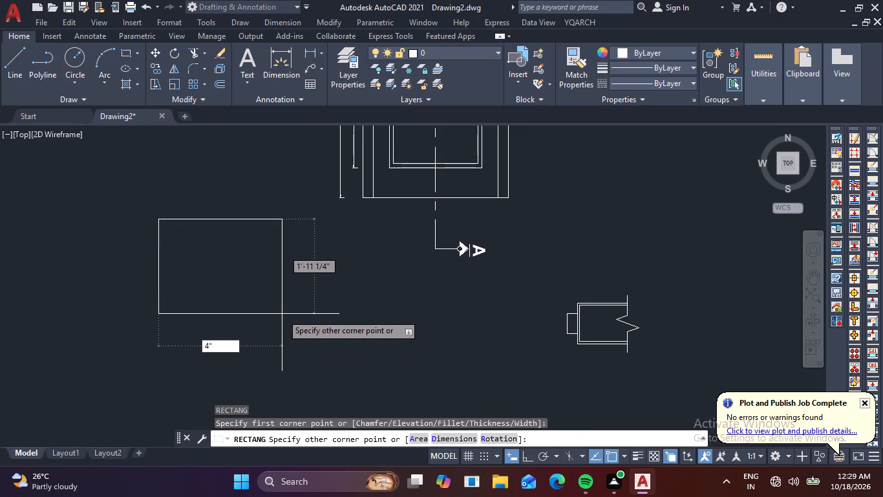
{"action": "key", "text": "Tab"}
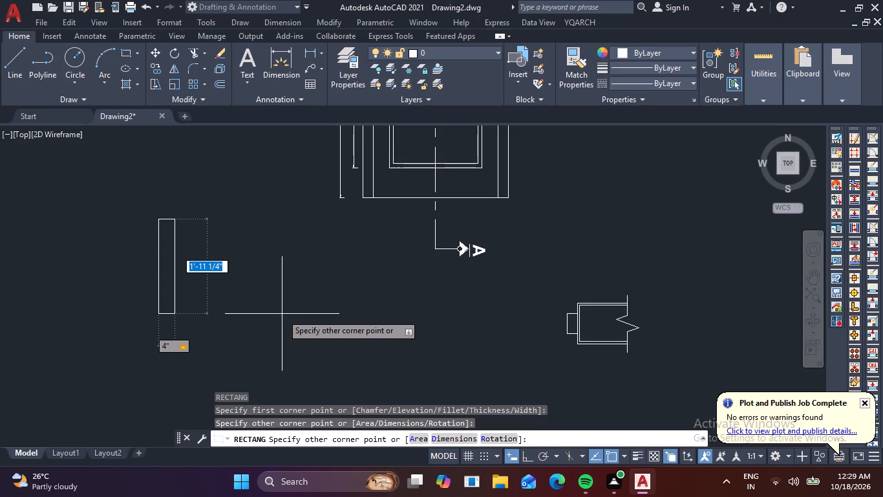
{"action": "key", "text": "1"}
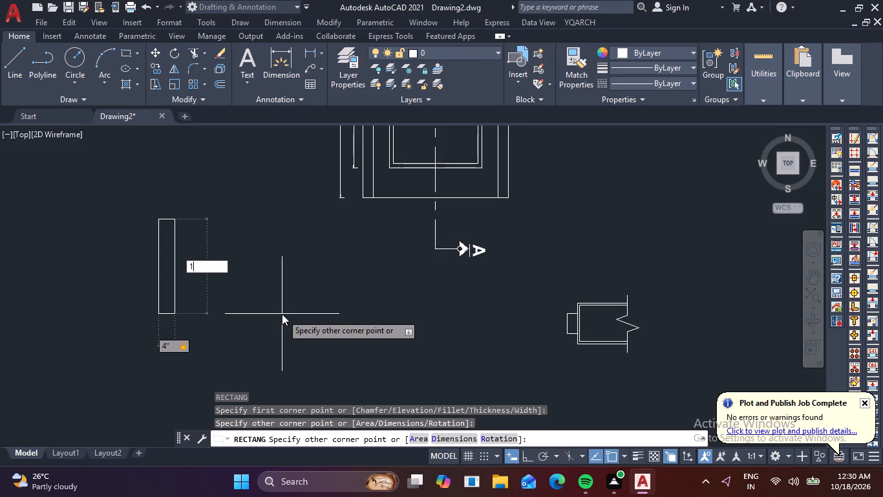
{"action": "key", "text": "minus"}
{"action": "key", "text": "1"}
{"action": "type", "text": "/2"}
{"action": "key", "text": "shift+quotedbl"}
{"action": "key", "text": "Return"}
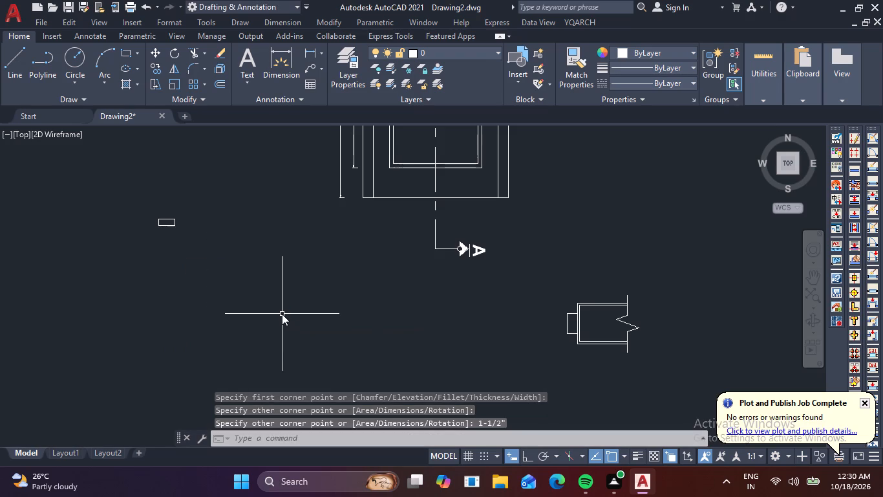
Select the new 4" by 1-1/2" rectangle.
{"action": "left_click_drag", "start_coordinate": [116, 182], "coordinate": [156, 203]}
{"action": "left_click", "coordinate": [226, 281]}
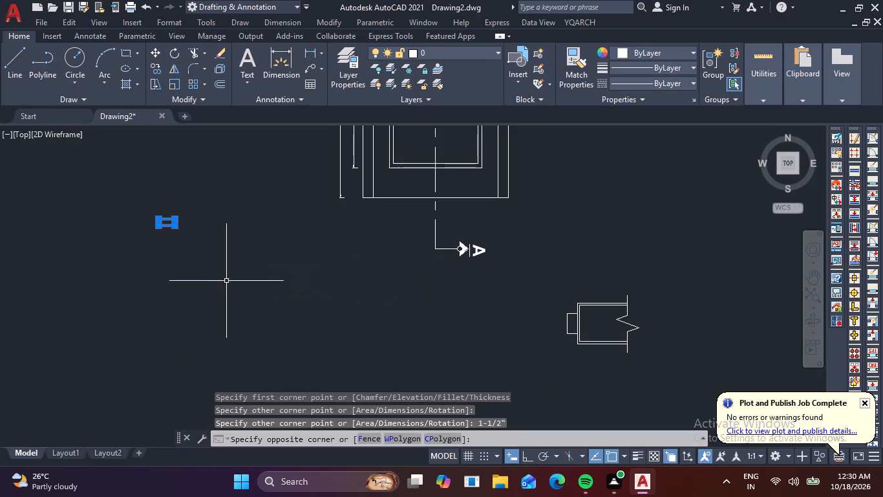
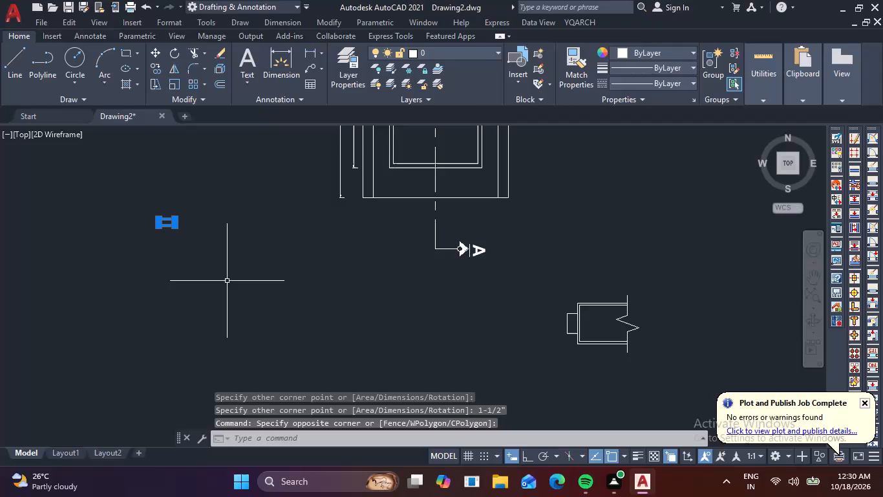
Move the 4" by 1-1/2" rectangle by its top-right corner onto the top-left corner of the 2-1/2" by 5" rectangle.
{"action": "type", "text": "M"}
{"action": "key", "text": "space"}
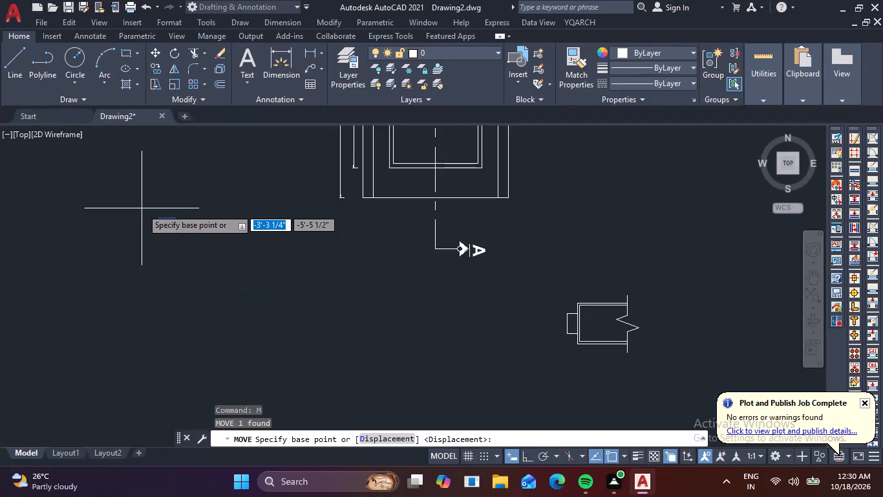
{"action": "scroll", "coordinate": [141, 208], "scroll_direction": "up", "scroll_amount": 2}
{"action": "left_click", "coordinate": [224, 237]}
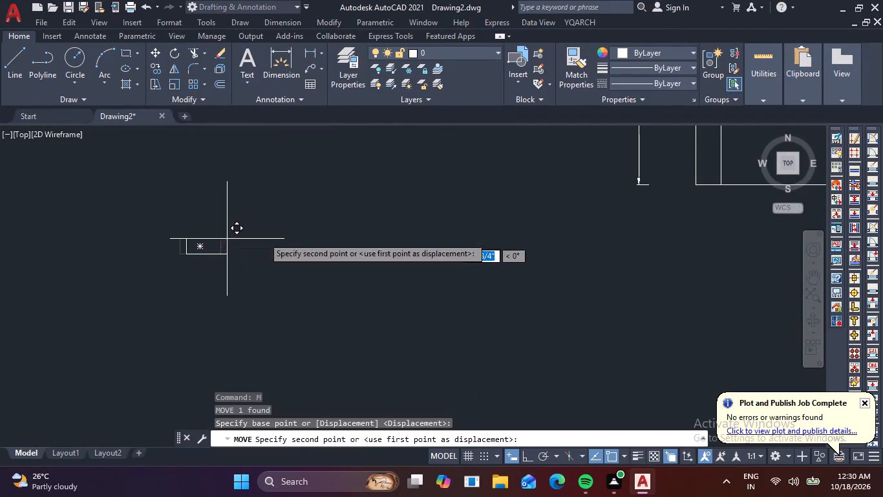
{"action": "scroll", "coordinate": [403, 291], "scroll_direction": "down", "scroll_amount": 3}
{"action": "middle_click_drag", "start_coordinate": [513, 339], "coordinate": [427, 319]}
{"action": "scroll", "coordinate": [526, 331], "scroll_direction": "up", "scroll_amount": 3}
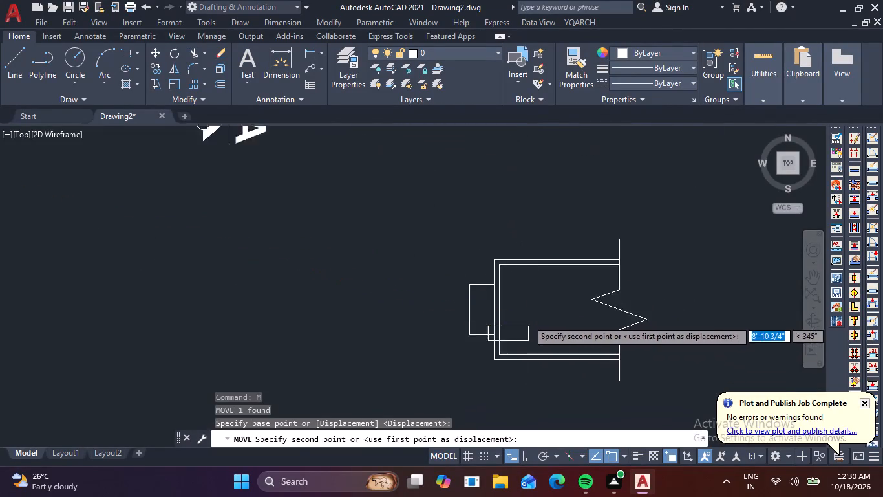
{"action": "scroll", "coordinate": [527, 319], "scroll_direction": "up", "scroll_amount": 1}
{"action": "left_click", "coordinate": [437, 271]}
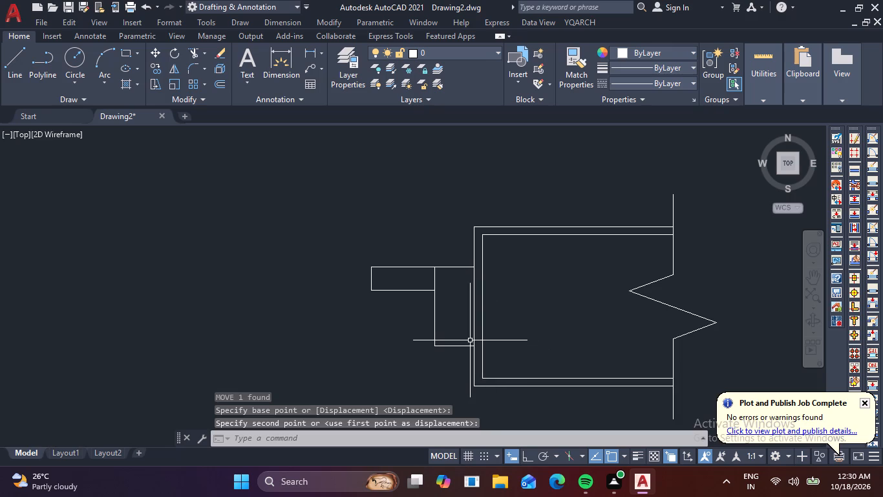
Draw a rectangle 2'7" wide by 1/2" high in the empty area left of the door elevation.
{"action": "scroll", "coordinate": [268, 276], "scroll_direction": "down", "scroll_amount": 2}
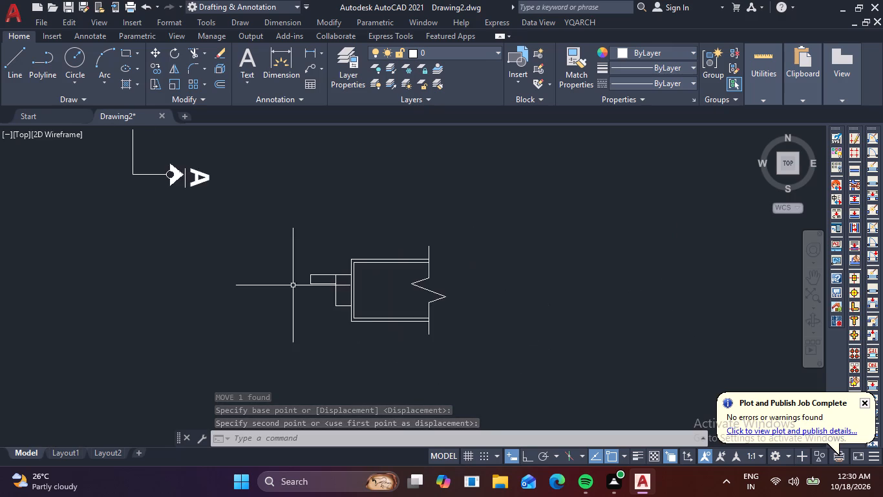
{"action": "middle_click_drag", "start_coordinate": [281, 280], "coordinate": [425, 343]}
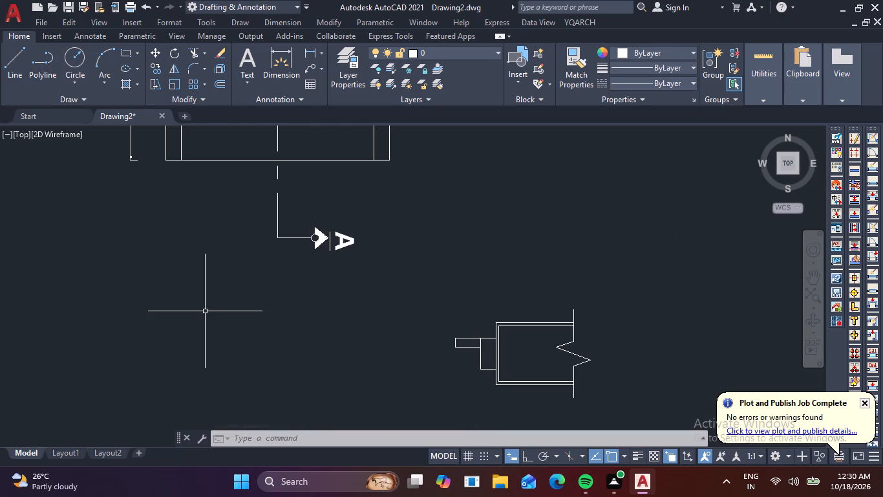
{"action": "type", "text": "REC"}
{"action": "key", "text": "space"}
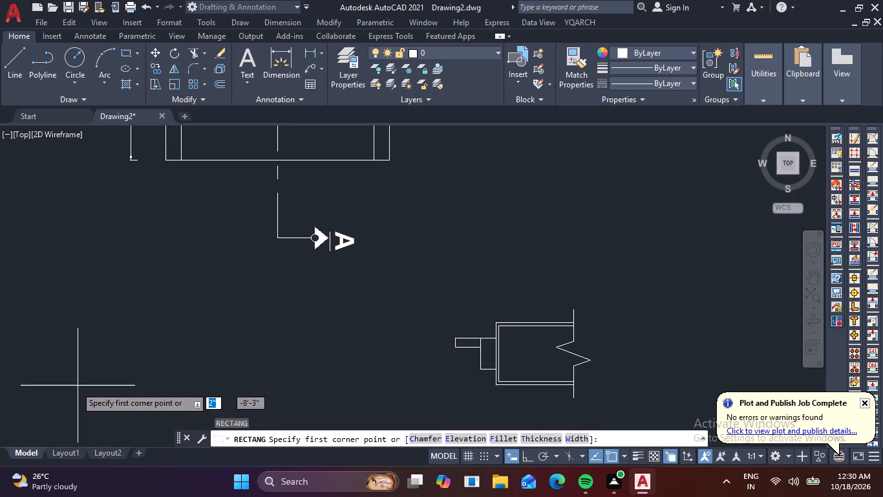
{"action": "scroll", "coordinate": [55, 338], "scroll_direction": "down", "scroll_amount": 2}
{"action": "middle_click_drag", "start_coordinate": [110, 321], "coordinate": [324, 343]}
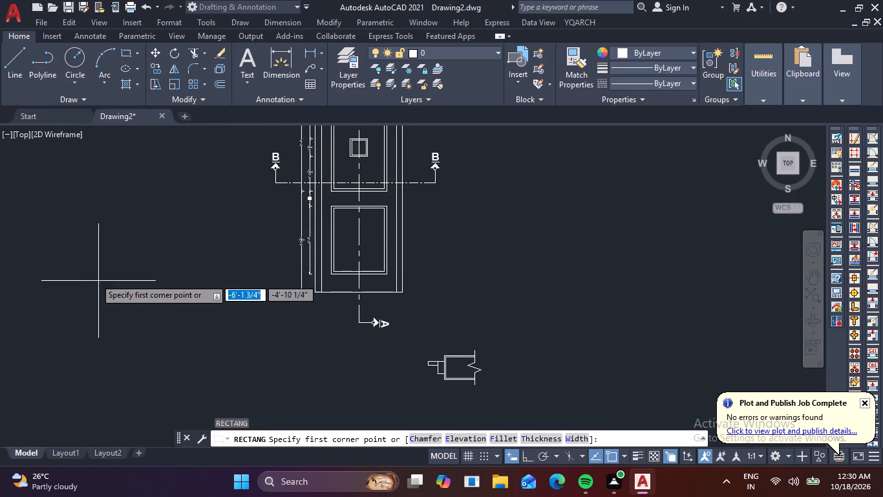
{"action": "left_click_drag", "start_coordinate": [99, 243], "coordinate": [105, 243]}
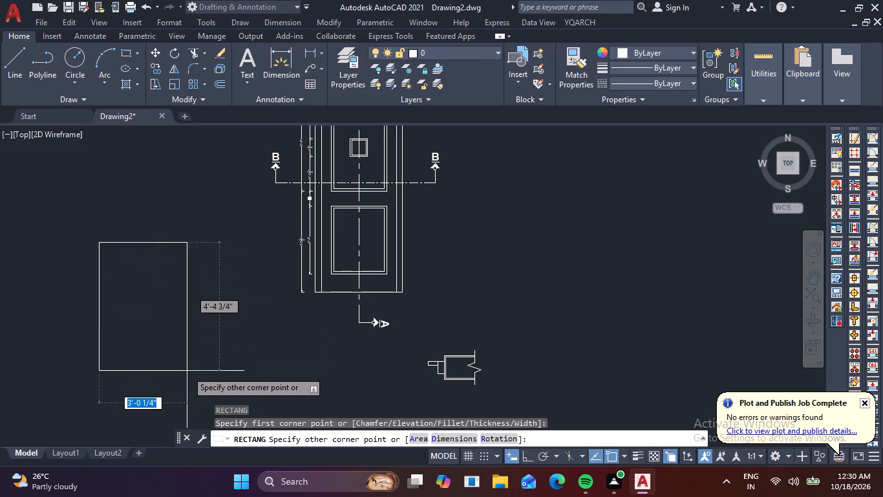
{"action": "key", "text": "2"}
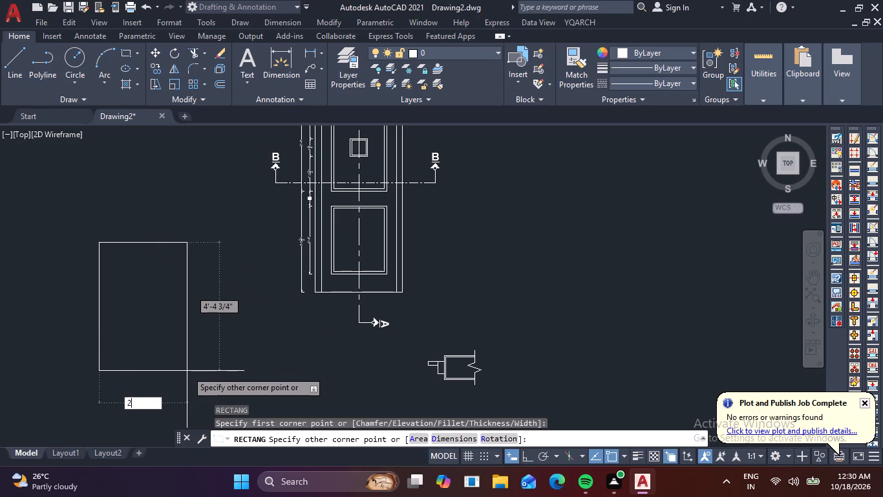
{"action": "key", "text": "apostrophe"}
{"action": "key", "text": "7"}
{"action": "key", "text": "shift+quotedbl"}
{"action": "key", "text": "Tab"}
{"action": "key", "text": "1"}
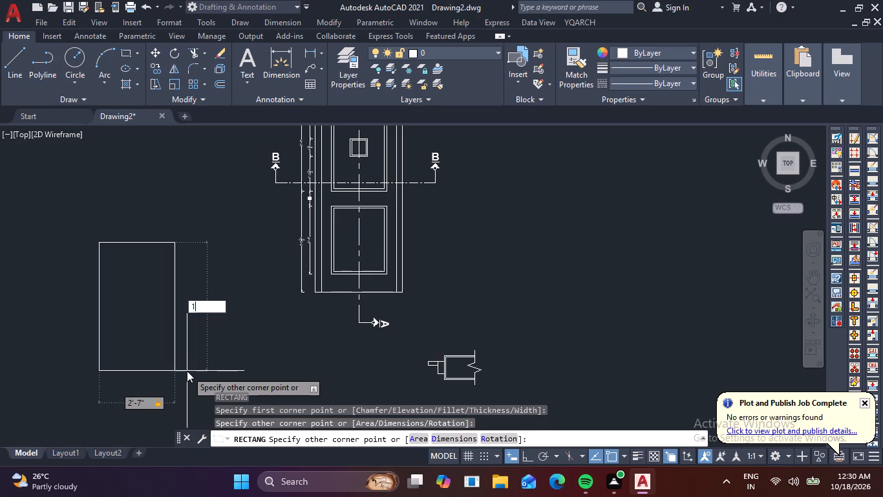
{"action": "key", "text": "slash"}
{"action": "key", "text": "2"}
{"action": "key", "text": "shift+quotedbl"}
{"action": "key", "text": "Return"}
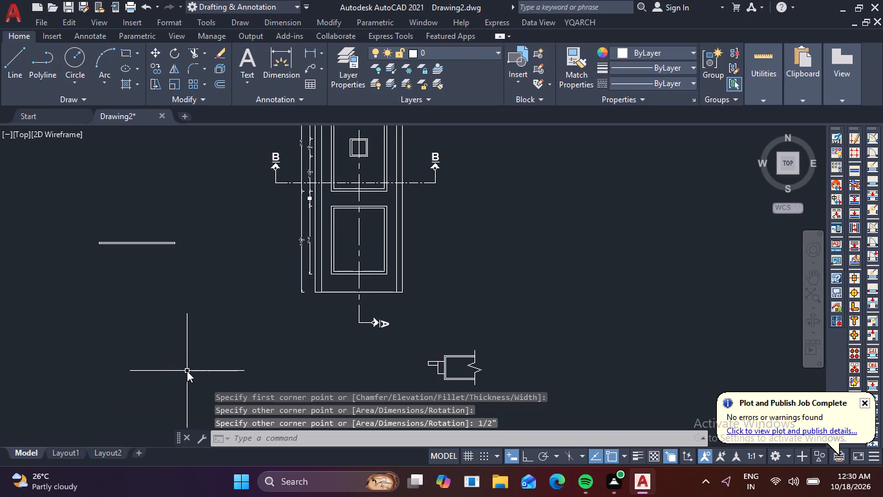
Move the 2'7" by 1/2" rectangle by its right-edge midpoint onto the left-edge midpoint of the 4" by 1-1/2" rectangle.
{"action": "left_click_drag", "start_coordinate": [77, 213], "coordinate": [92, 214]}
{"action": "left_click", "coordinate": [239, 310]}
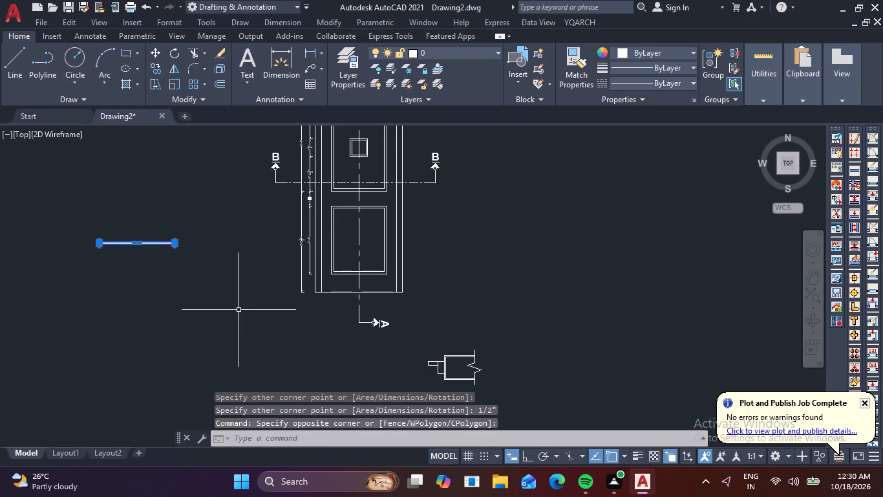
{"action": "scroll", "coordinate": [181, 245], "scroll_direction": "up", "scroll_amount": 5}
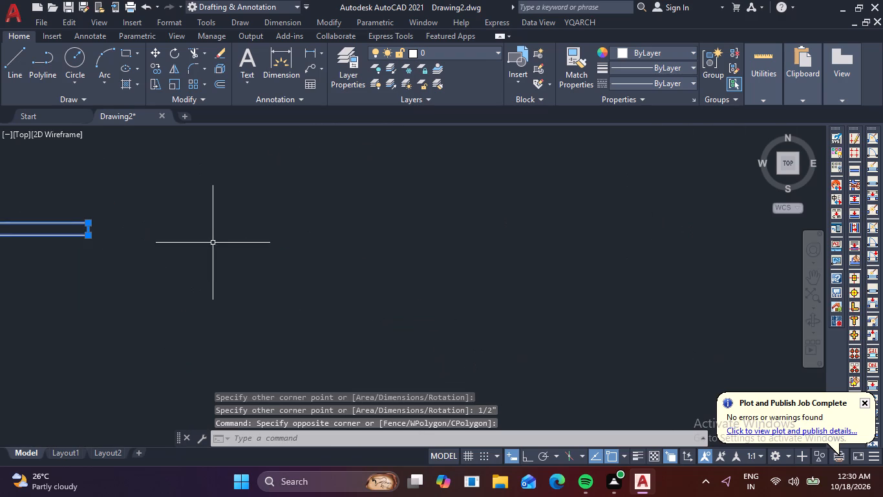
{"action": "middle_click_drag", "start_coordinate": [212, 243], "coordinate": [323, 313]}
{"action": "scroll", "coordinate": [236, 289], "scroll_direction": "up", "scroll_amount": 2}
{"action": "middle_click_drag", "start_coordinate": [245, 299], "coordinate": [244, 299]}
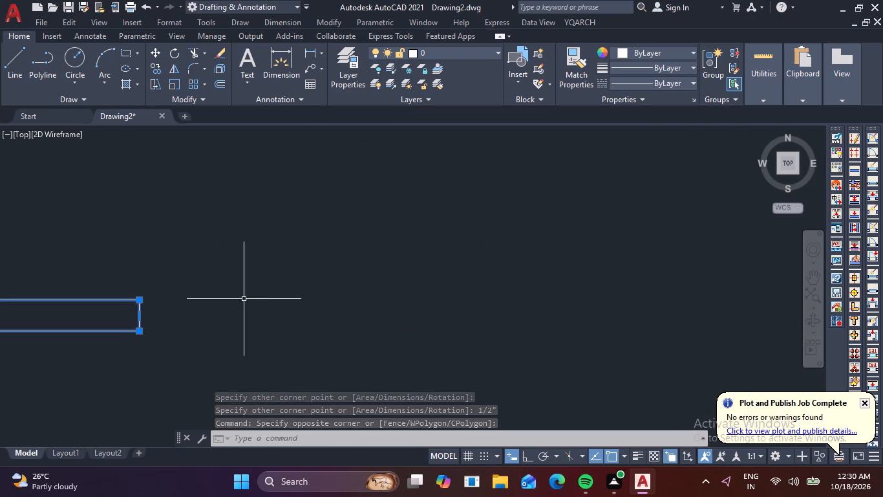
{"action": "middle_click_drag", "start_coordinate": [244, 299], "coordinate": [273, 291]}
{"action": "key", "text": "m"}
{"action": "key", "text": "space"}
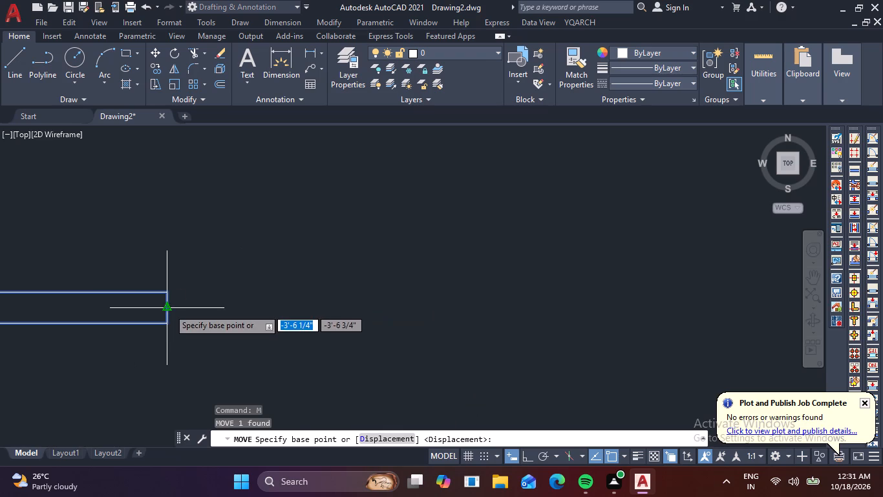
{"action": "left_click", "coordinate": [169, 309]}
{"action": "scroll", "coordinate": [279, 381], "scroll_direction": "down", "scroll_amount": 2}
{"action": "scroll", "coordinate": [337, 383], "scroll_direction": "down", "scroll_amount": 3}
{"action": "middle_click_drag", "start_coordinate": [314, 326], "coordinate": [292, 294]}
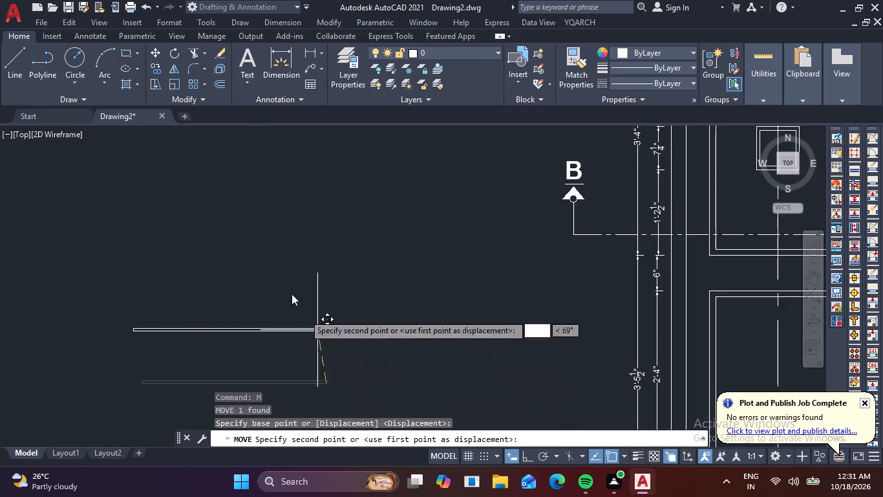
{"action": "middle_click_drag", "start_coordinate": [292, 294], "coordinate": [277, 258]}
{"action": "middle_click_drag", "start_coordinate": [456, 423], "coordinate": [357, 195]}
{"action": "middle_click_drag", "start_coordinate": [474, 346], "coordinate": [355, 249]}
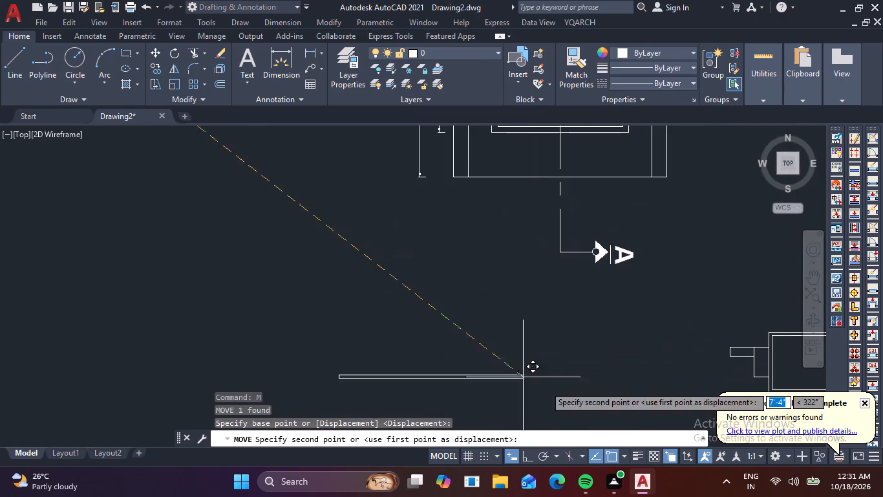
{"action": "middle_click_drag", "start_coordinate": [544, 387], "coordinate": [414, 274]}
{"action": "scroll", "coordinate": [557, 261], "scroll_direction": "up", "scroll_amount": 2}
{"action": "middle_click_drag", "start_coordinate": [613, 241], "coordinate": [585, 263]}
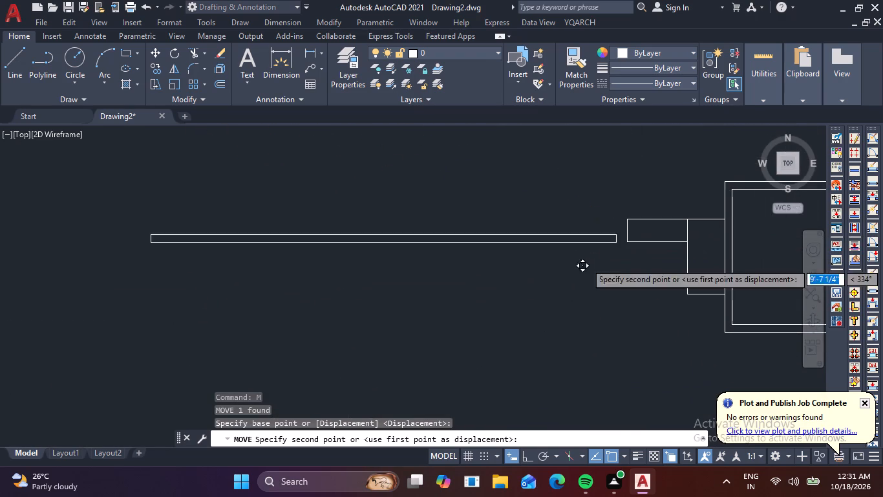
{"action": "scroll", "coordinate": [614, 247], "scroll_direction": "up", "scroll_amount": 3}
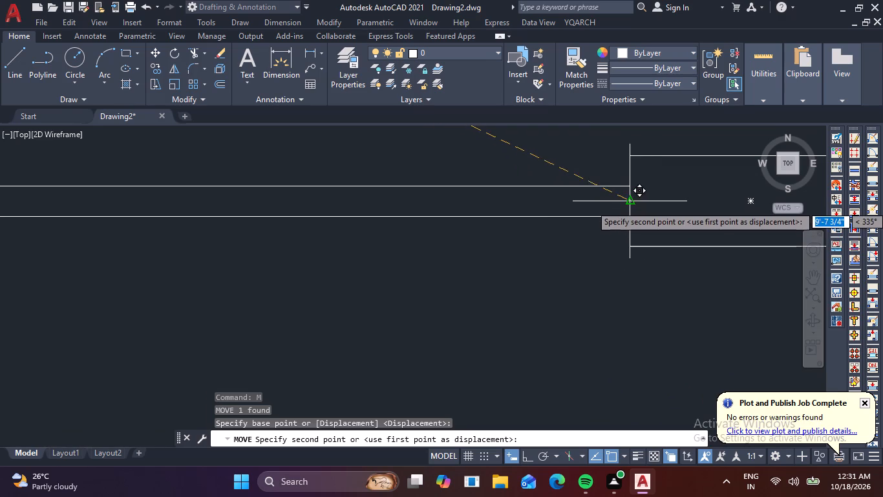
{"action": "left_click", "coordinate": [632, 205]}
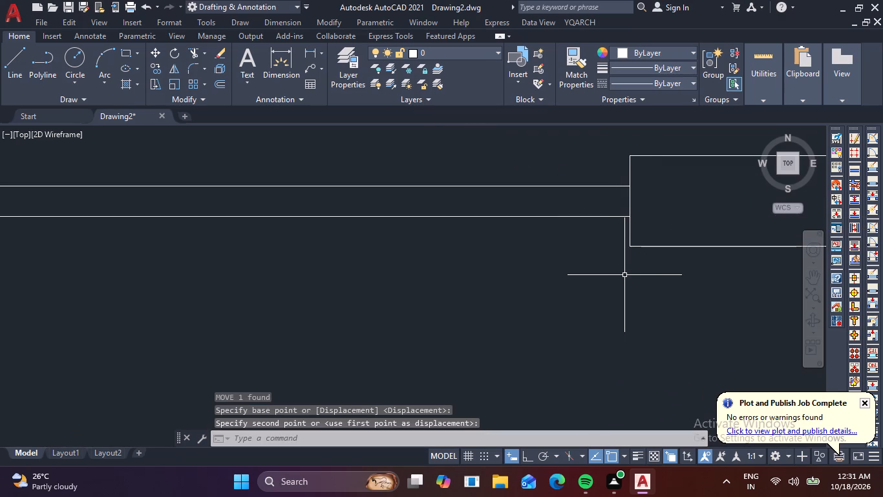
{"action": "key", "text": "Escape"}
Draw a 1/2" horizontal line leftward from the top-left corner of the 4" by 1-1/2" rectangle.
{"action": "type", "text": "L"}
{"action": "key", "text": "space"}
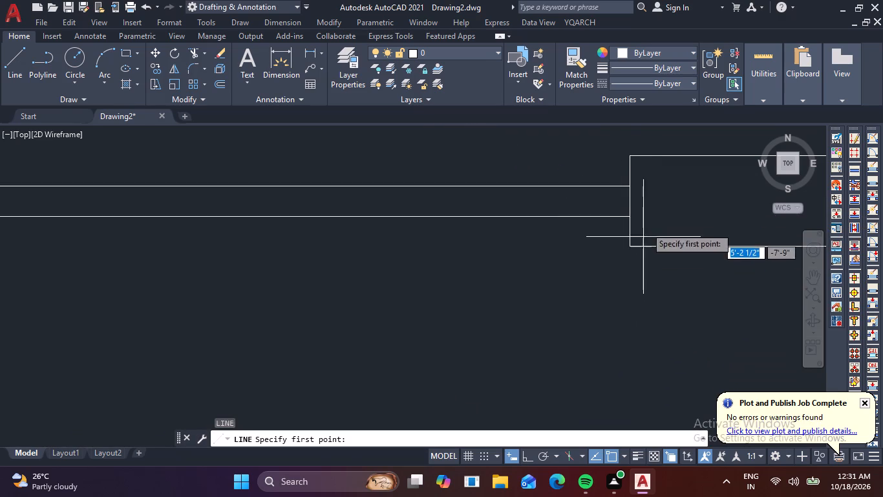
{"action": "left_click", "coordinate": [633, 159]}
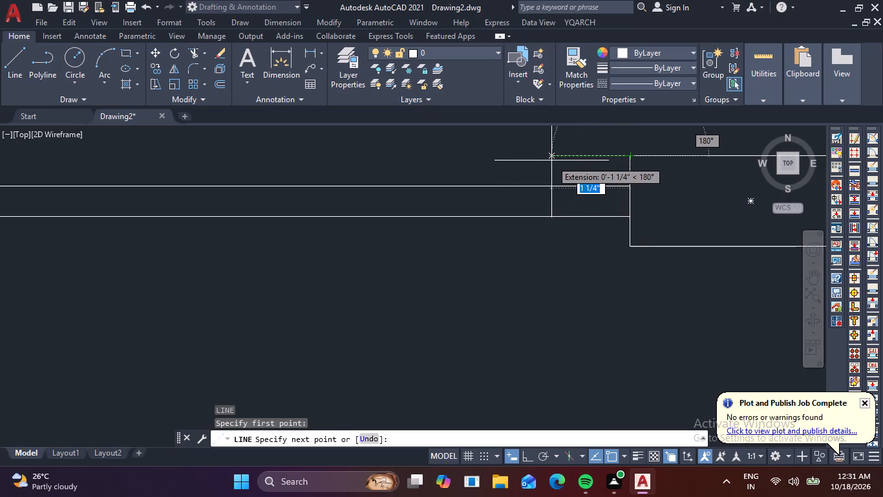
{"action": "key", "text": "1"}
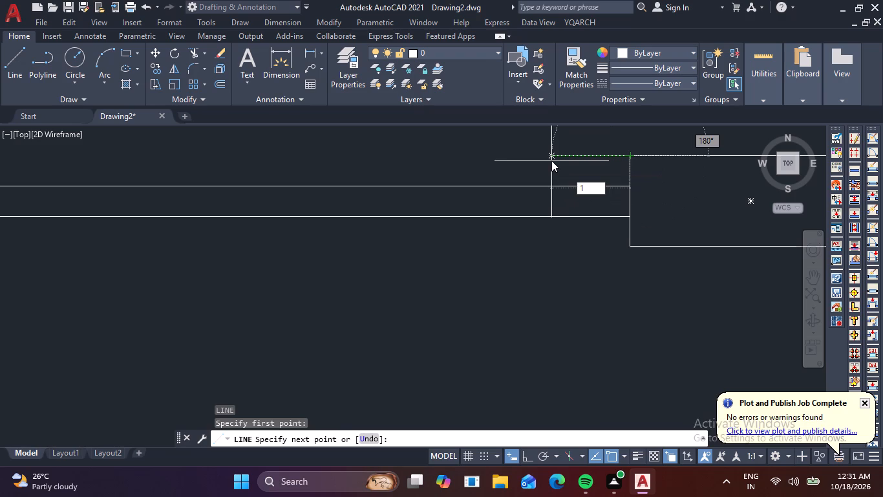
{"action": "key", "text": "slash"}
{"action": "key", "text": "2"}
{"action": "key", "text": "shift+quotedbl"}
{"action": "key", "text": "Return"}
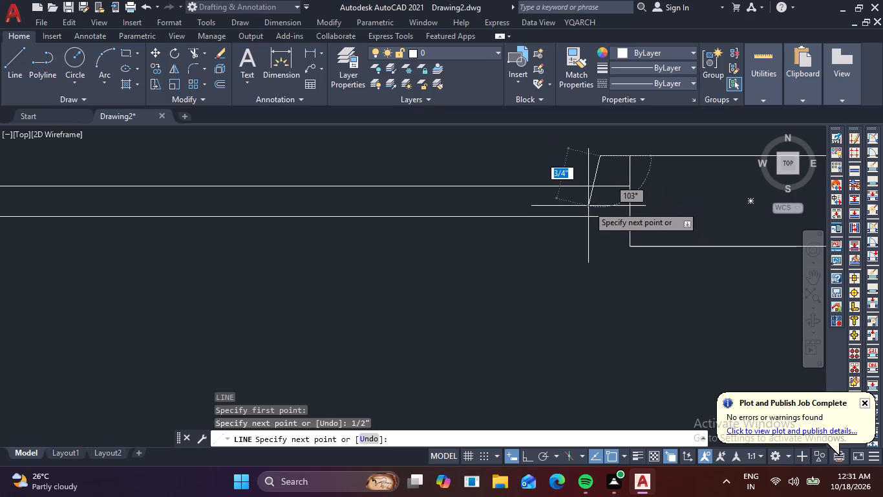
{"action": "key", "text": "Escape"}
{"action": "key", "text": "Escape"}
Stretch the 1/2" line's left endpoint straight down onto the thin rectangle's top edge, making a diagonal bevel at the joint.
{"action": "left_click", "coordinate": [615, 156]}
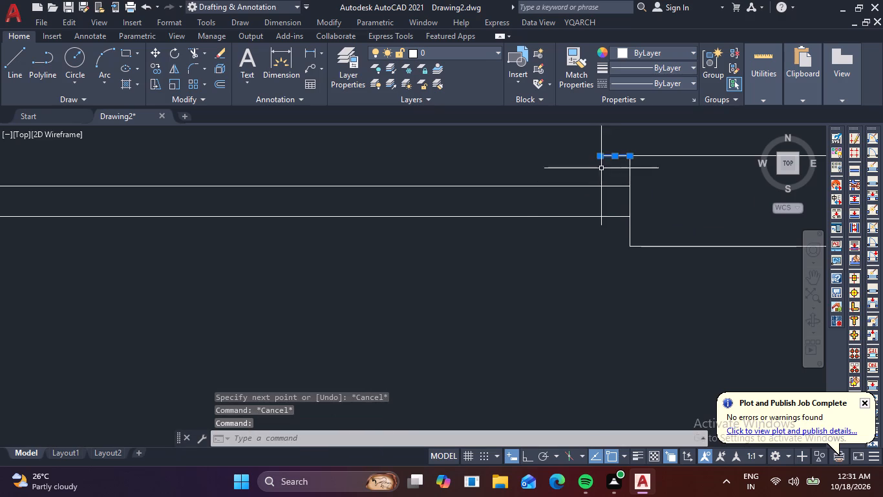
{"action": "scroll", "coordinate": [595, 168], "scroll_direction": "up", "scroll_amount": 2}
{"action": "left_click", "coordinate": [600, 143]}
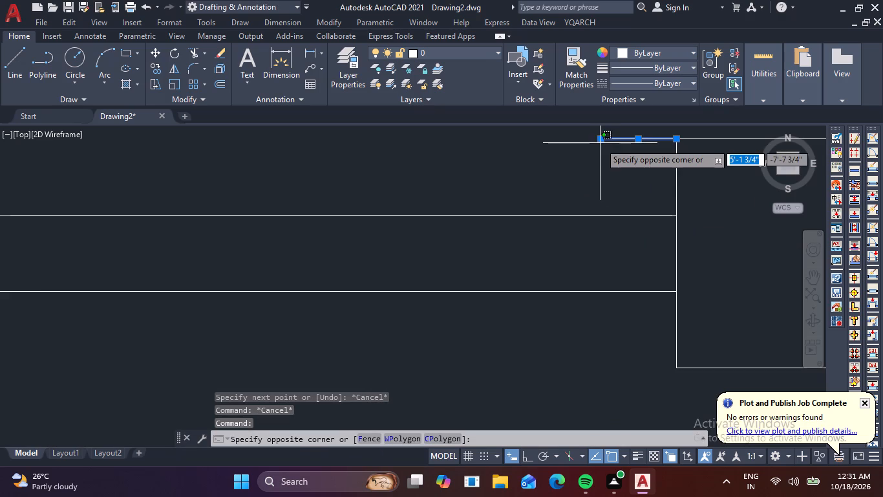
{"action": "left_click", "coordinate": [597, 140]}
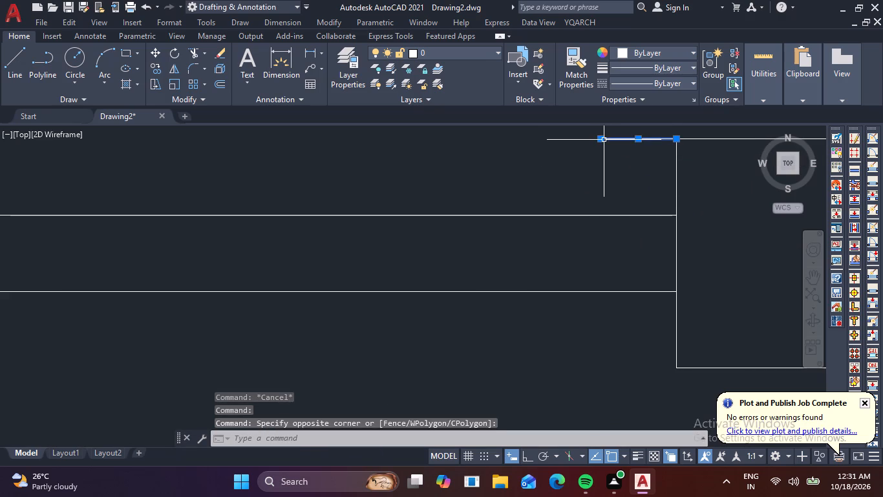
{"action": "left_click", "coordinate": [601, 138]}
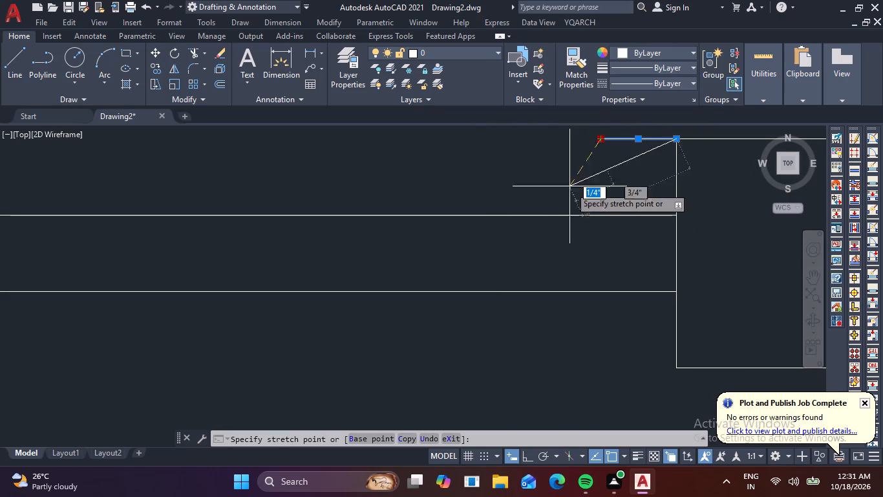
{"action": "left_click", "coordinate": [599, 215]}
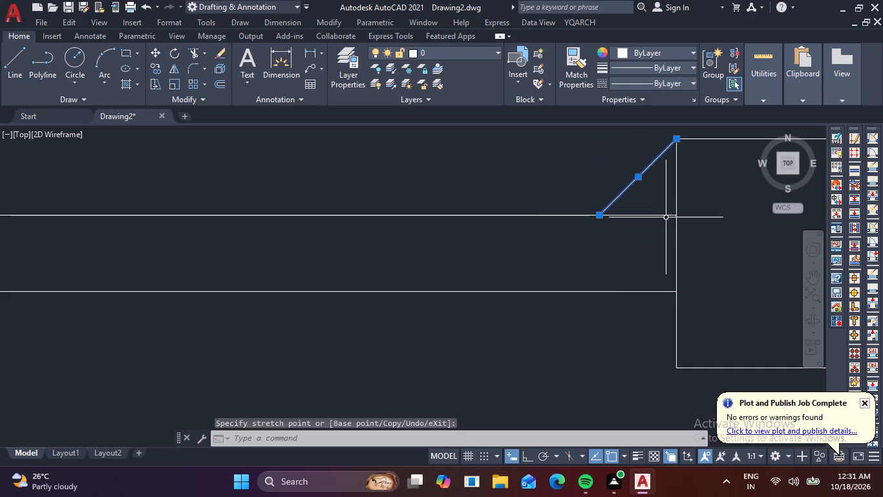
Mirror the diagonal bevel line about the thin panel's horizontal centreline, keeping the original line.
{"action": "key", "text": "Escape"}
{"action": "left_click", "coordinate": [665, 182]}
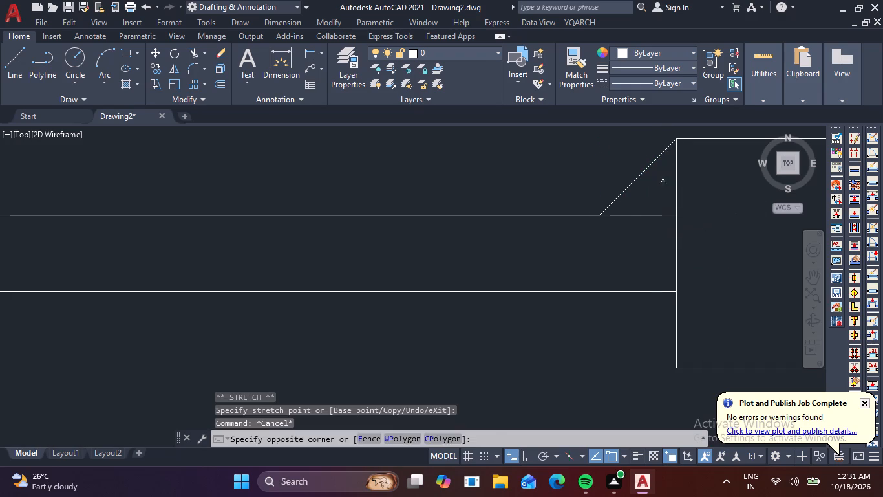
{"action": "left_click", "coordinate": [624, 162]}
{"action": "scroll", "coordinate": [643, 184], "scroll_direction": "down", "scroll_amount": 1}
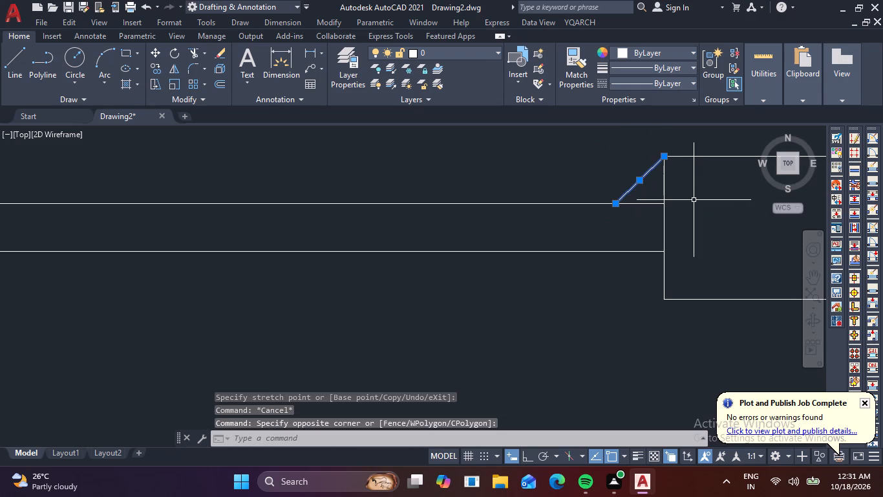
{"action": "type", "text": "MI"}
{"action": "key", "text": "space"}
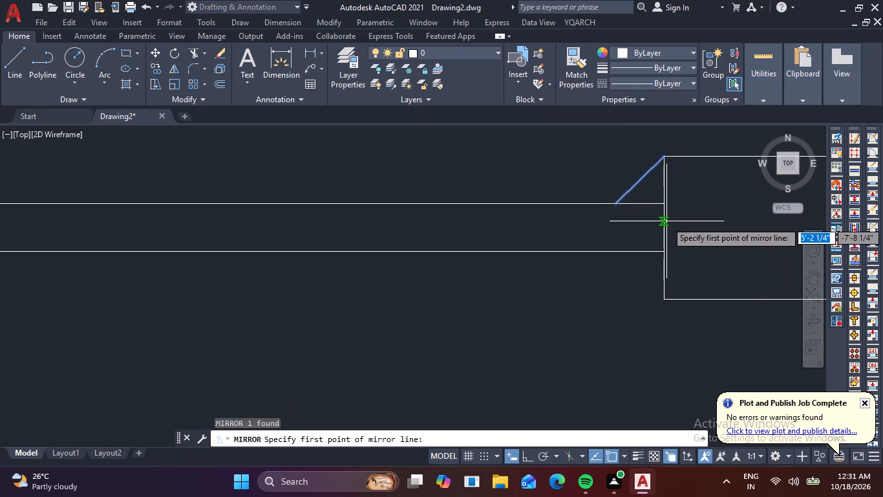
{"action": "left_click", "coordinate": [664, 226]}
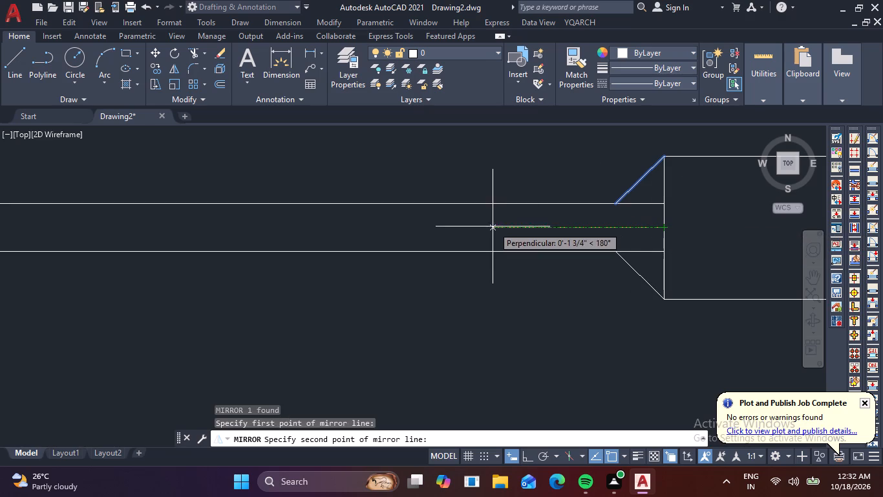
{"action": "left_click", "coordinate": [447, 231]}
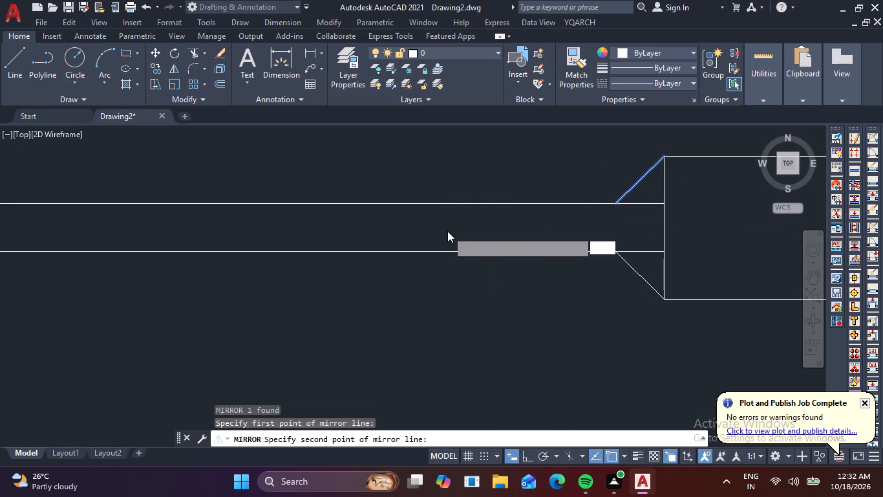
{"action": "key", "text": "space"}
Mirror the wall, break line, frame, stile and both bevel lines about a vertical axis through the thin panel's midpoint, keeping the originals.
{"action": "scroll", "coordinate": [447, 231], "scroll_direction": "down", "scroll_amount": 3}
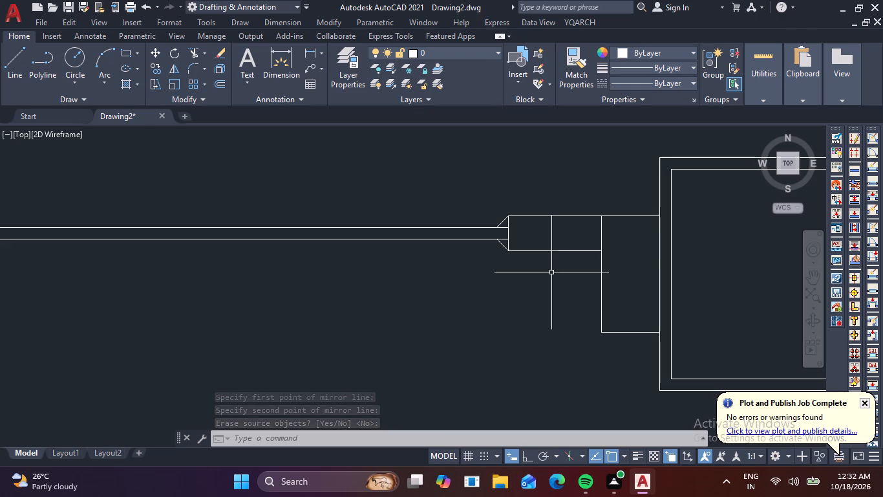
{"action": "scroll", "coordinate": [679, 274], "scroll_direction": "down", "scroll_amount": 1}
{"action": "middle_click_drag", "start_coordinate": [694, 282], "coordinate": [519, 267]}
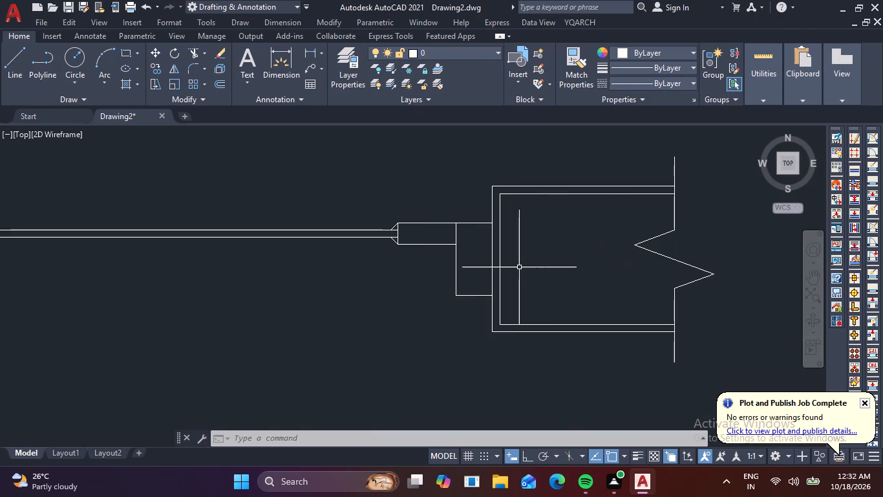
{"action": "left_click_drag", "start_coordinate": [734, 390], "coordinate": [727, 382]}
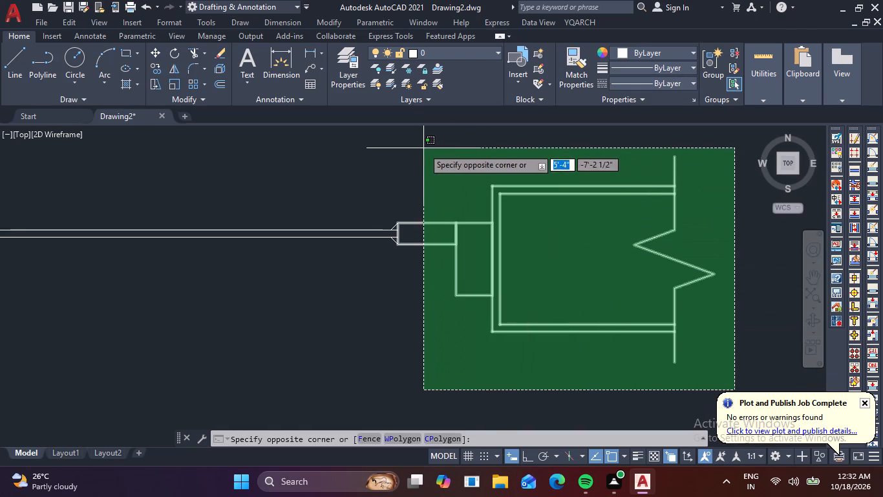
{"action": "left_click", "coordinate": [423, 148]}
{"action": "scroll", "coordinate": [407, 236], "scroll_direction": "up", "scroll_amount": 4}
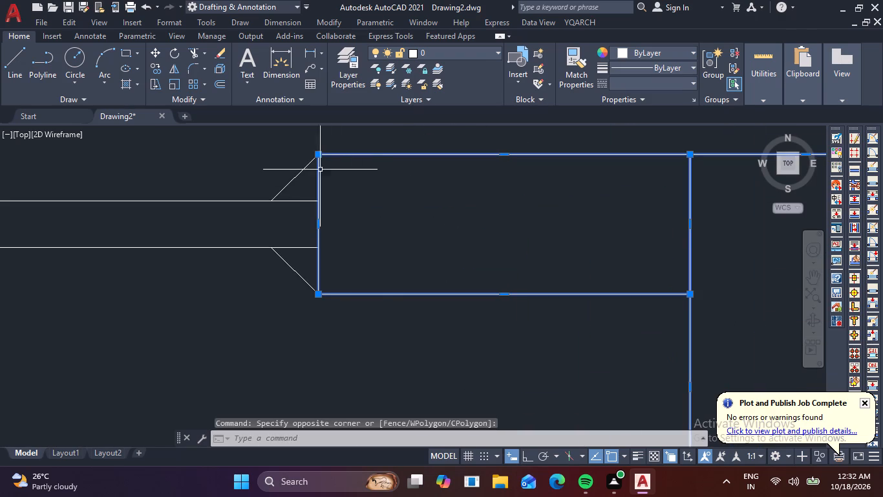
{"action": "left_click", "coordinate": [296, 169]}
{"action": "left_click", "coordinate": [320, 172]}
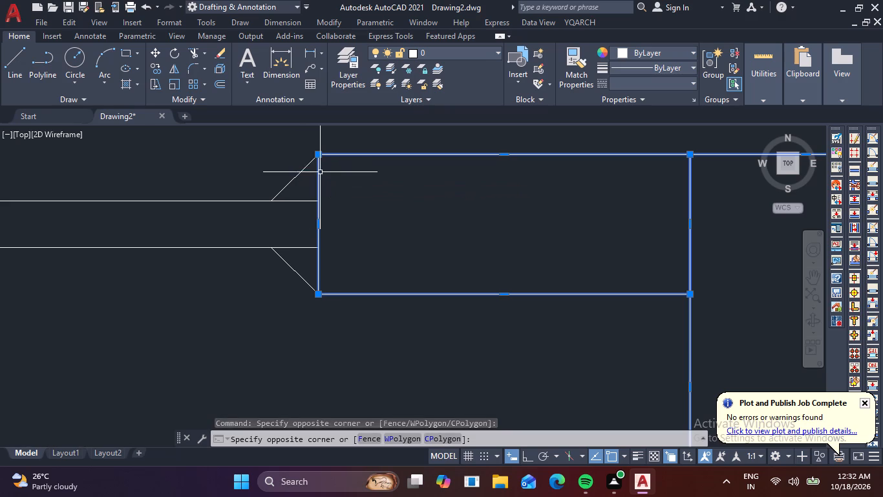
{"action": "left_click", "coordinate": [306, 176]}
{"action": "left_click", "coordinate": [288, 154]}
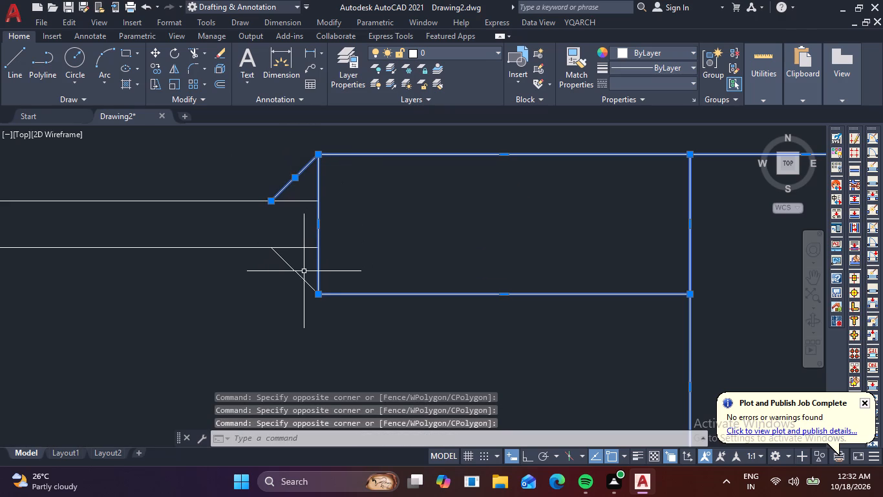
{"action": "left_click", "coordinate": [305, 271]}
{"action": "left_click", "coordinate": [295, 272]}
{"action": "scroll", "coordinate": [348, 340], "scroll_direction": "down", "scroll_amount": 4}
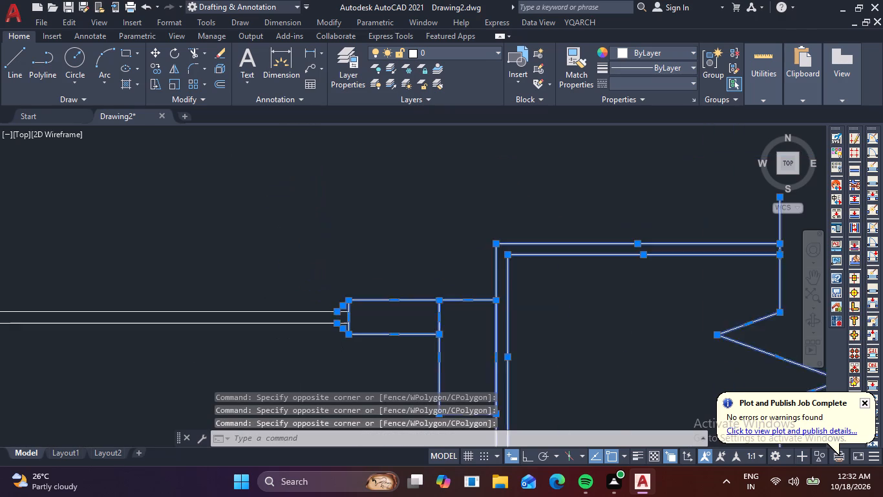
{"action": "middle_click_drag", "start_coordinate": [378, 361], "coordinate": [457, 330]}
{"action": "type", "text": "MI"}
{"action": "key", "text": "space"}
{"action": "scroll", "coordinate": [293, 331], "scroll_direction": "down", "scroll_amount": 1}
{"action": "middle_click_drag", "start_coordinate": [273, 350], "coordinate": [299, 344]}
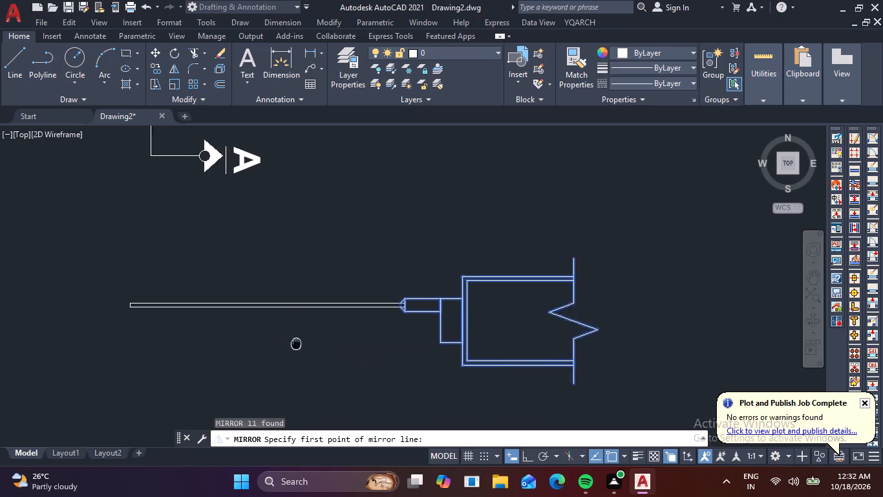
{"action": "middle_click_drag", "start_coordinate": [299, 344], "coordinate": [317, 339]}
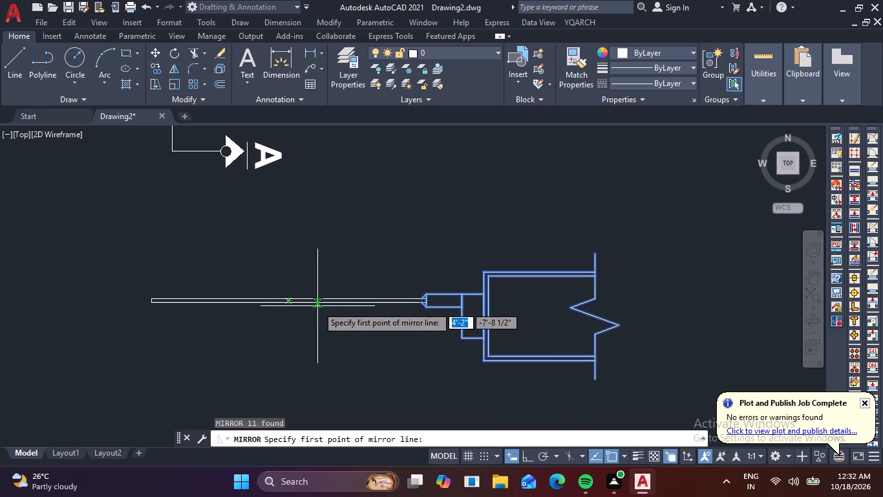
{"action": "scroll", "coordinate": [303, 293], "scroll_direction": "up", "scroll_amount": 2}
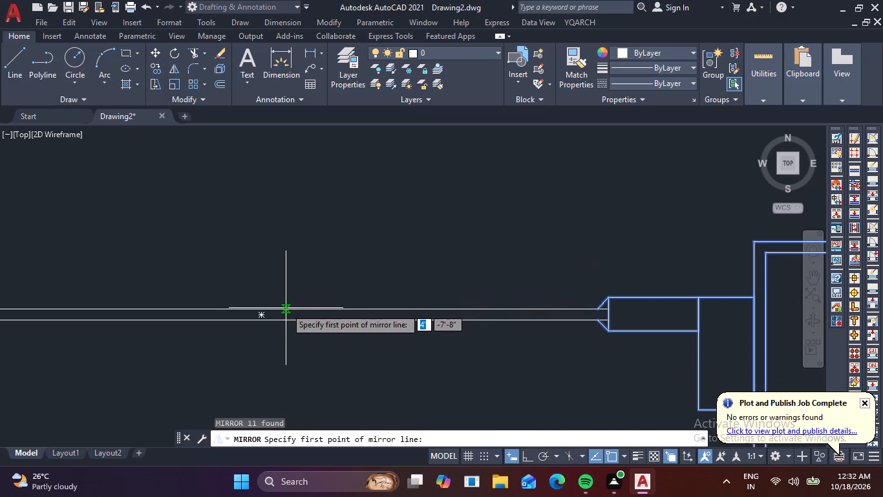
{"action": "left_click", "coordinate": [264, 308]}
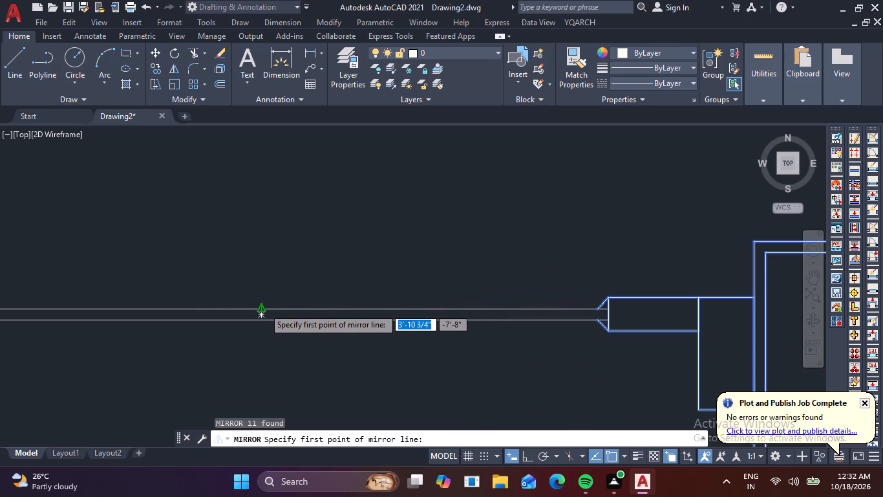
{"action": "scroll", "coordinate": [267, 390], "scroll_direction": "down", "scroll_amount": 1}
{"action": "middle_click_drag", "start_coordinate": [268, 391], "coordinate": [339, 279]}
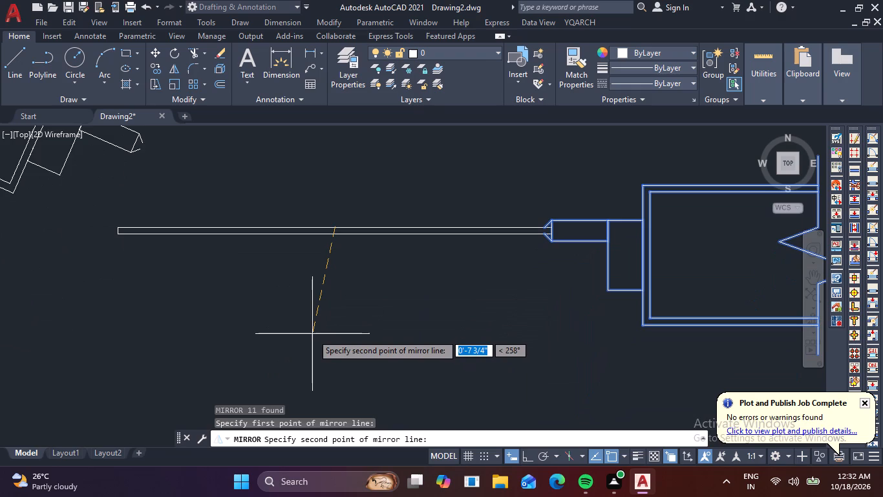
{"action": "key", "text": "F8"}
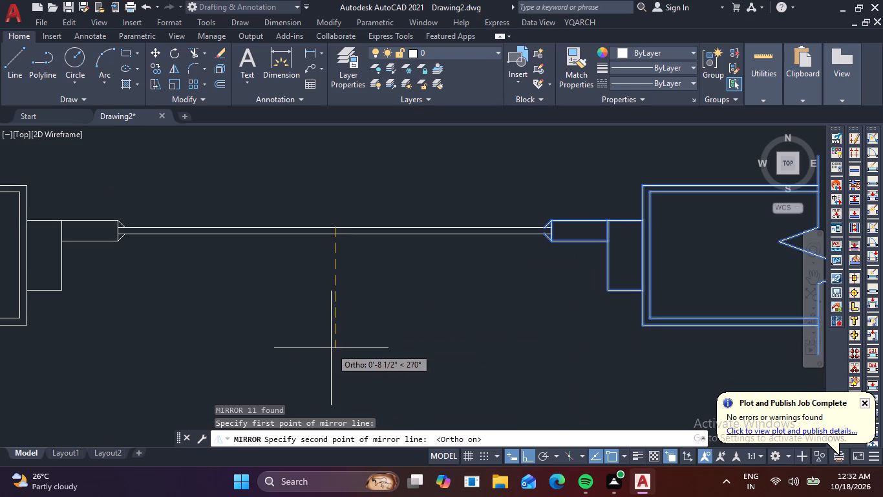
{"action": "left_click", "coordinate": [330, 376]}
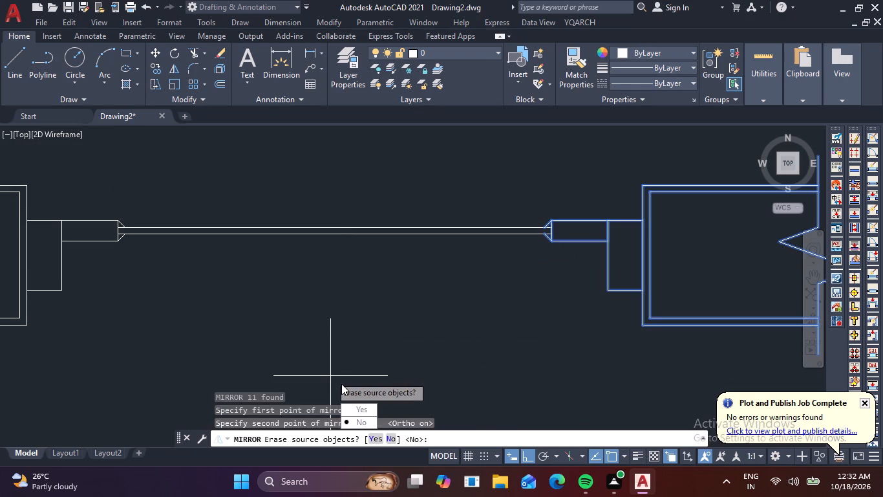
{"action": "key", "text": "space"}
Hatch the interiors of both wall sections with the ANSI32 pattern at scale 8.
{"action": "scroll", "coordinate": [315, 357], "scroll_direction": "down", "scroll_amount": 1}
{"action": "scroll", "coordinate": [171, 271], "scroll_direction": "up", "scroll_amount": 2}
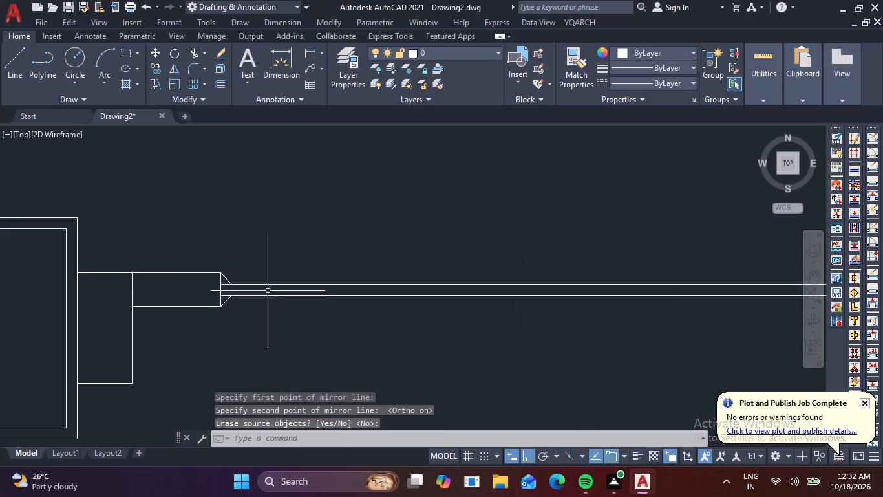
{"action": "scroll", "coordinate": [286, 301], "scroll_direction": "up", "scroll_amount": 1}
{"action": "scroll", "coordinate": [295, 307], "scroll_direction": "down", "scroll_amount": 1}
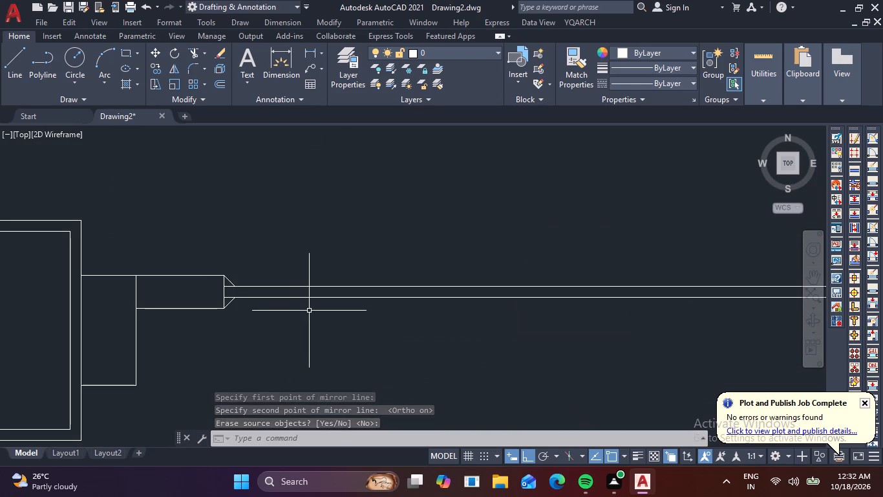
{"action": "scroll", "coordinate": [309, 311], "scroll_direction": "down", "scroll_amount": 2}
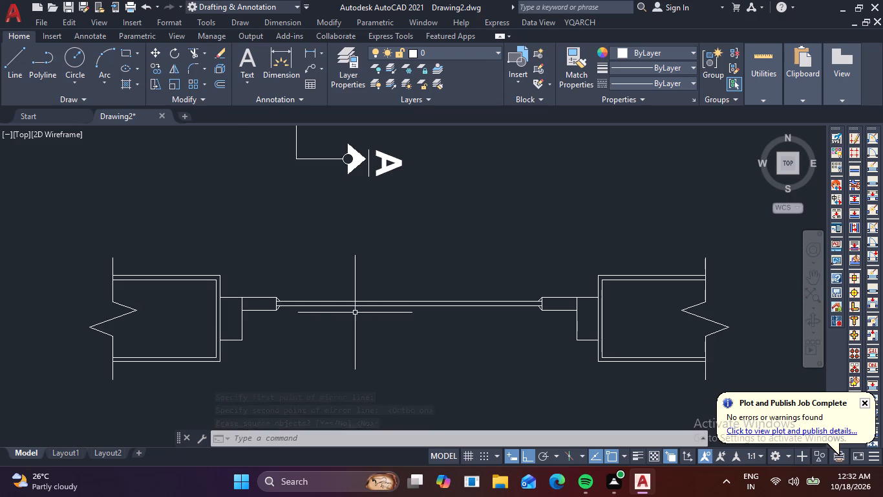
{"action": "scroll", "coordinate": [359, 313], "scroll_direction": "down", "scroll_amount": 1}
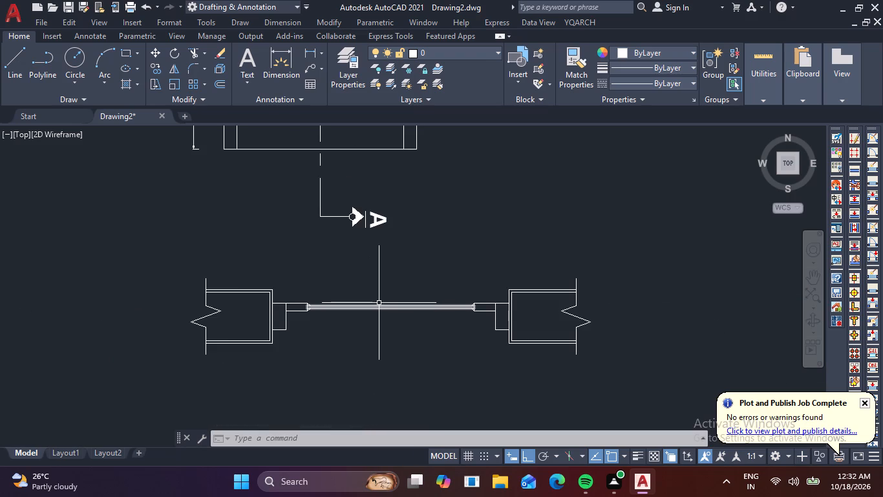
{"action": "type", "text": "H"}
{"action": "key", "text": "space"}
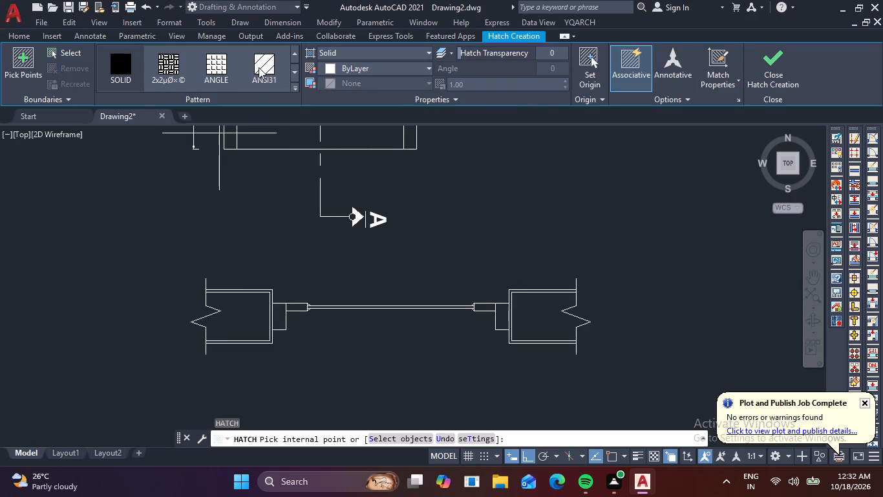
{"action": "left_click", "coordinate": [296, 90]}
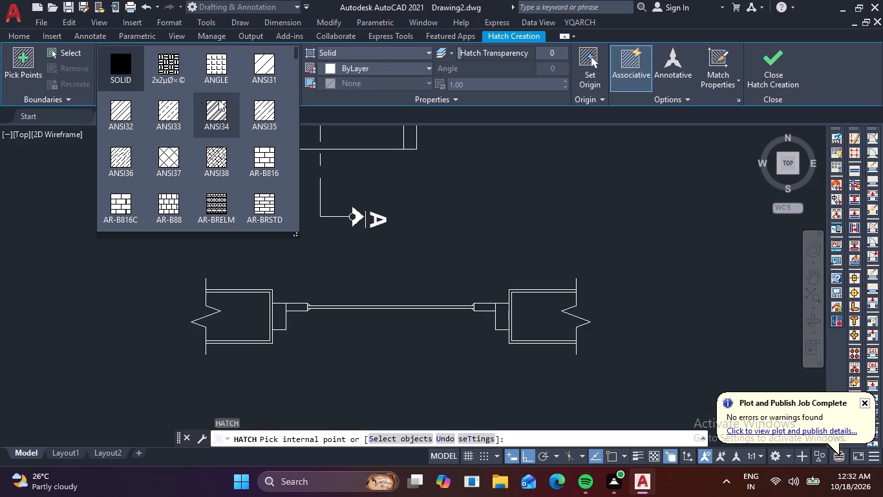
{"action": "left_click", "coordinate": [112, 110]}
{"action": "left_click", "coordinate": [530, 329]}
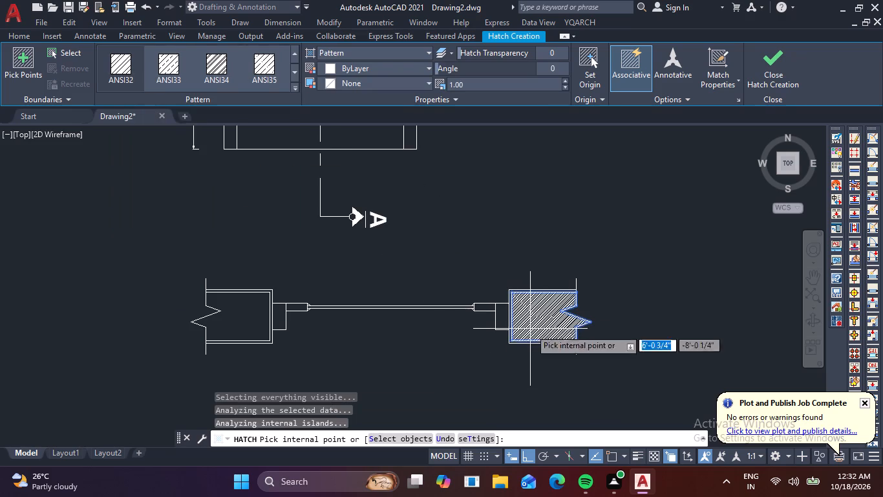
{"action": "left_click", "coordinate": [241, 317]}
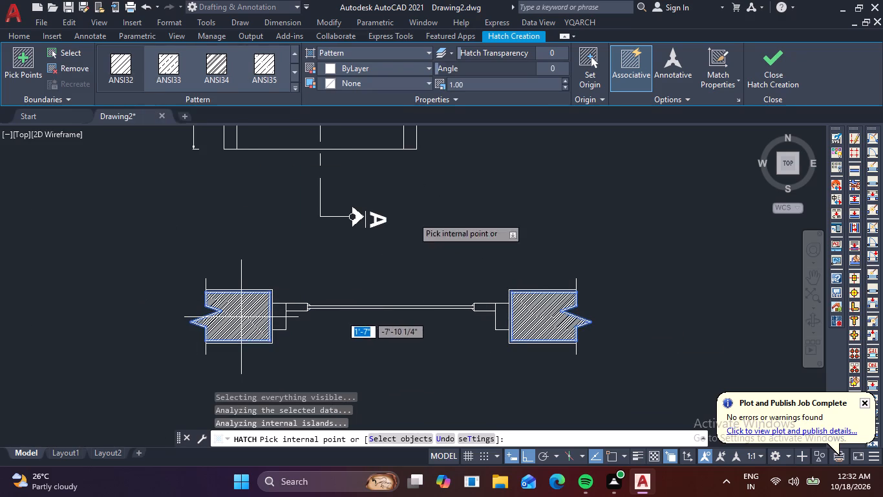
{"action": "left_click", "coordinate": [502, 85]}
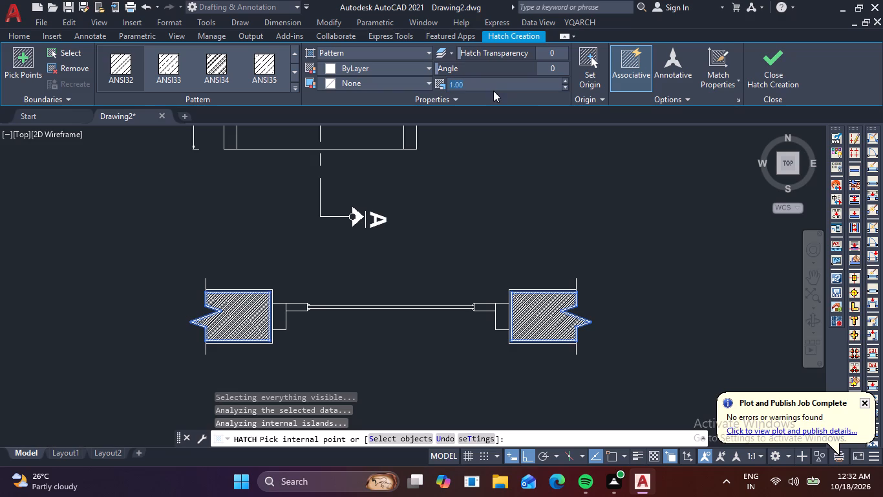
{"action": "key", "text": "8"}
{"action": "key", "text": "Return"}
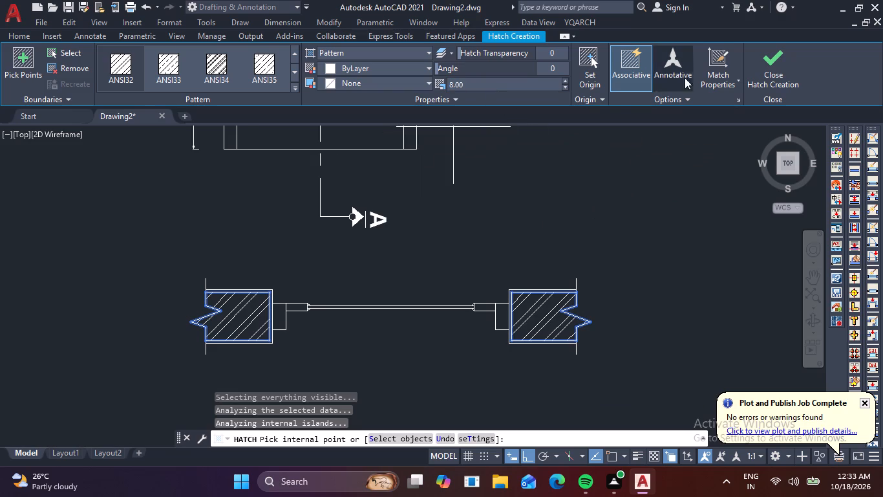
{"action": "left_click", "coordinate": [759, 85]}
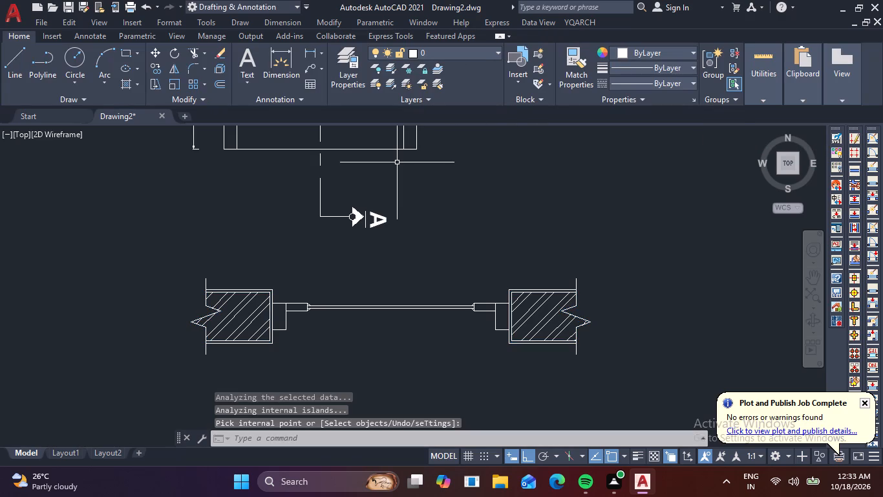
Hatch the right-hand frame, stile and both bevel triangles in the section detail with the ANSI38 pattern at scale 8.
{"action": "key", "text": "space"}
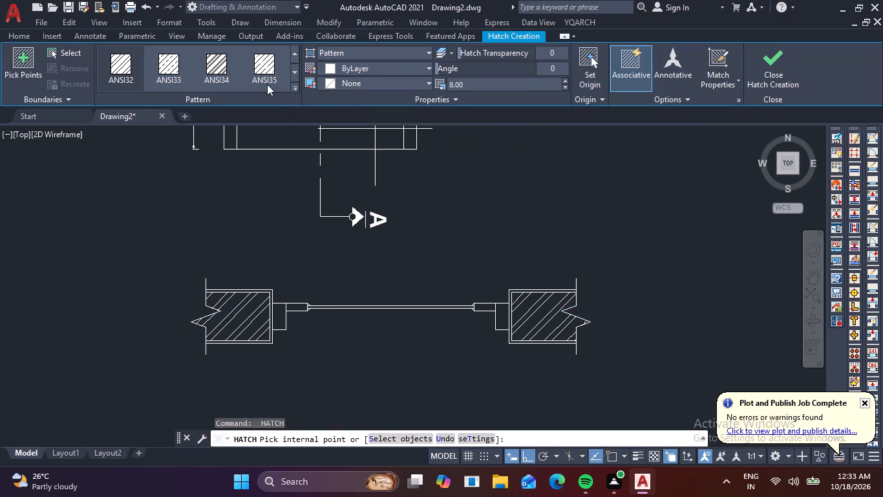
{"action": "left_click", "coordinate": [294, 91]}
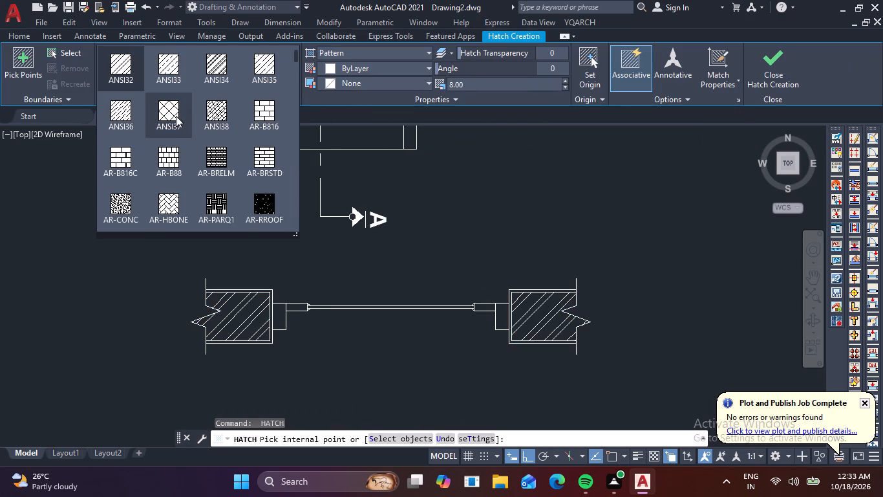
{"action": "left_click", "coordinate": [229, 110]}
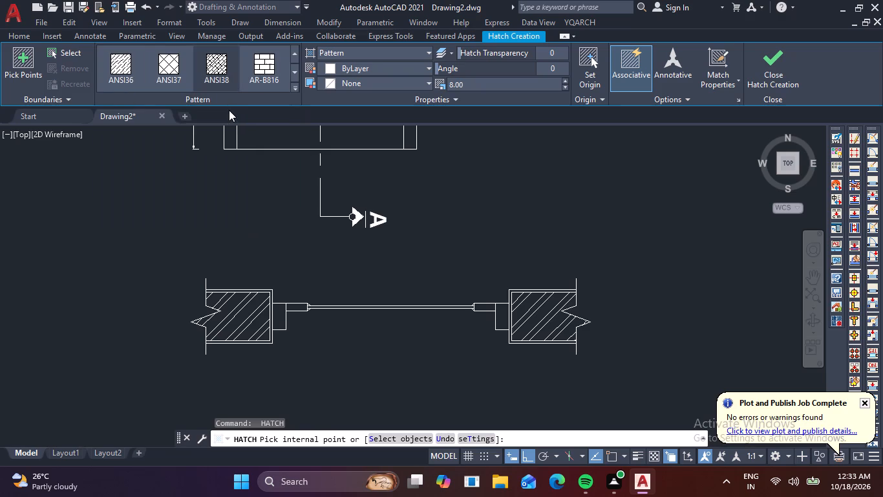
{"action": "scroll", "coordinate": [498, 307], "scroll_direction": "up", "scroll_amount": 1}
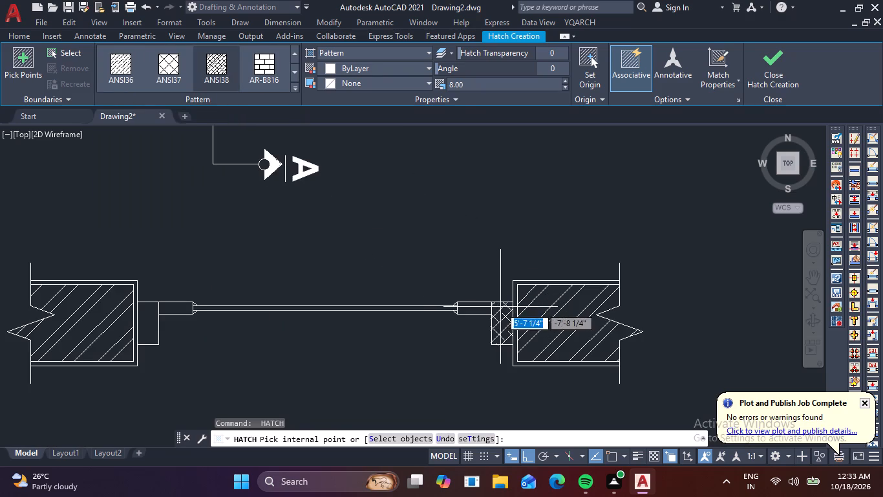
{"action": "left_click", "coordinate": [500, 307]}
{"action": "left_click", "coordinate": [475, 307]}
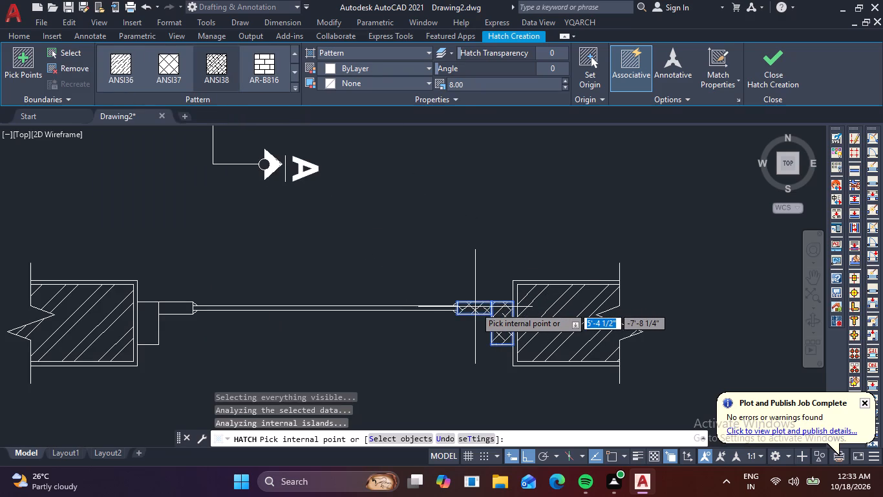
{"action": "scroll", "coordinate": [447, 315], "scroll_direction": "up", "scroll_amount": 4}
{"action": "scroll", "coordinate": [495, 250], "scroll_direction": "up", "scroll_amount": 3}
{"action": "left_click", "coordinate": [468, 272]}
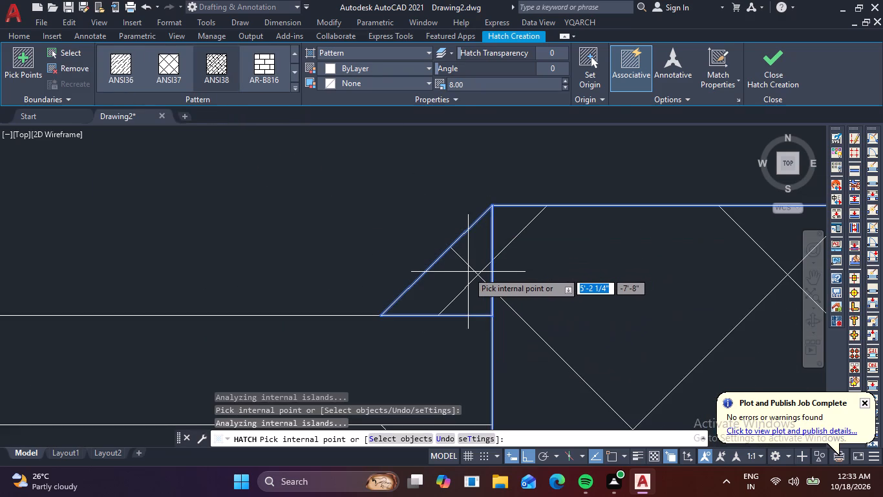
{"action": "scroll", "coordinate": [468, 272], "scroll_direction": "down", "scroll_amount": 2}
{"action": "middle_click_drag", "start_coordinate": [468, 272], "coordinate": [480, 222]}
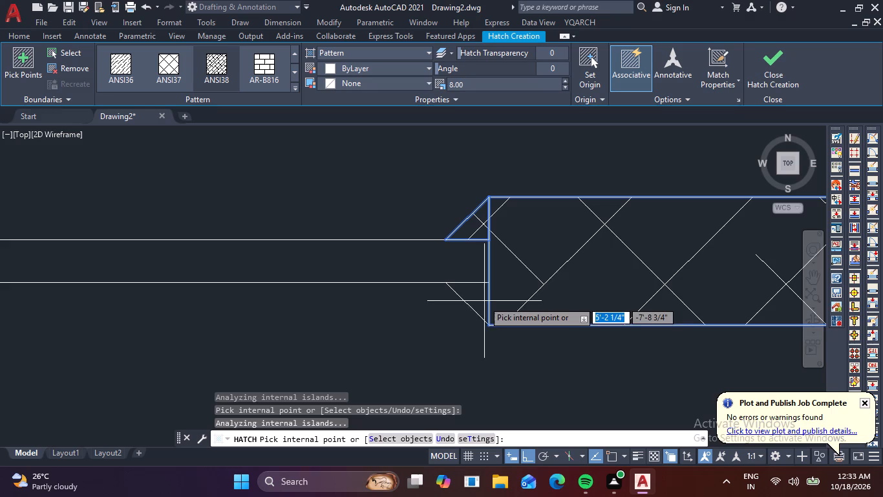
{"action": "left_click", "coordinate": [474, 296]}
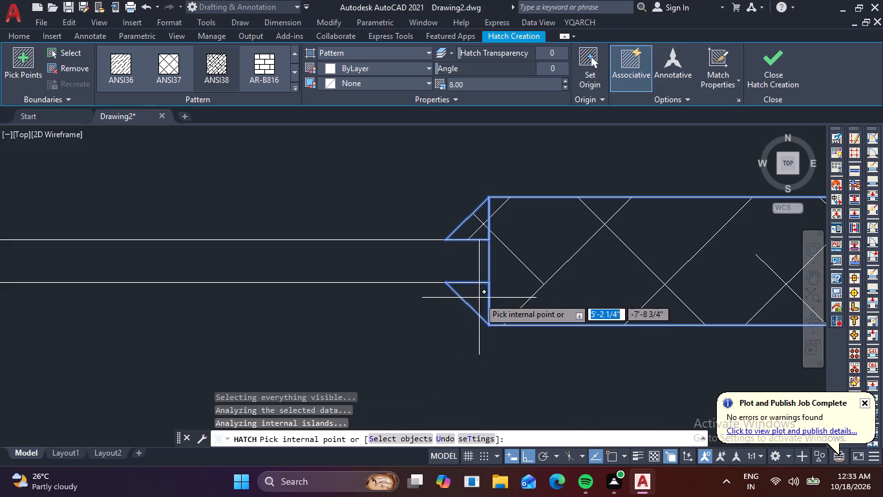
{"action": "left_click", "coordinate": [474, 298]}
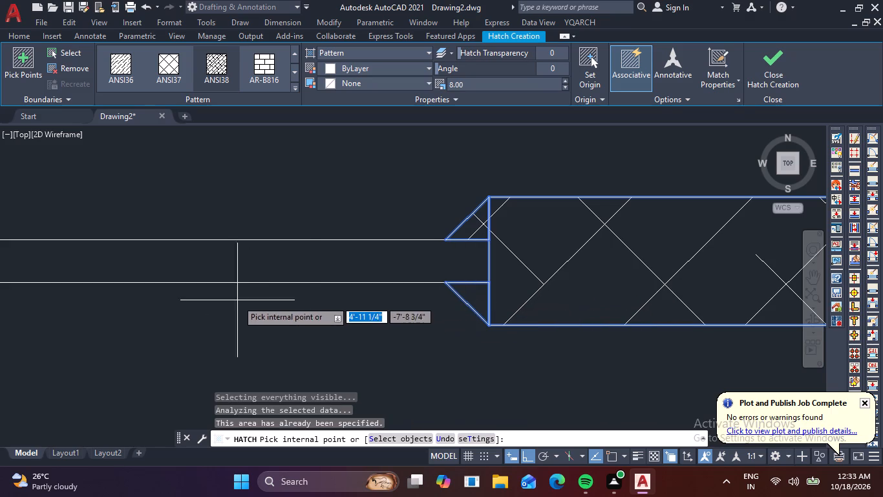
Hatch the left-hand frame and stile with the same ANSI38 pattern at scale 8 and finish the hatch.
{"action": "scroll", "coordinate": [349, 210], "scroll_direction": "down", "scroll_amount": 3}
{"action": "middle_click_drag", "start_coordinate": [146, 271], "coordinate": [597, 230]}
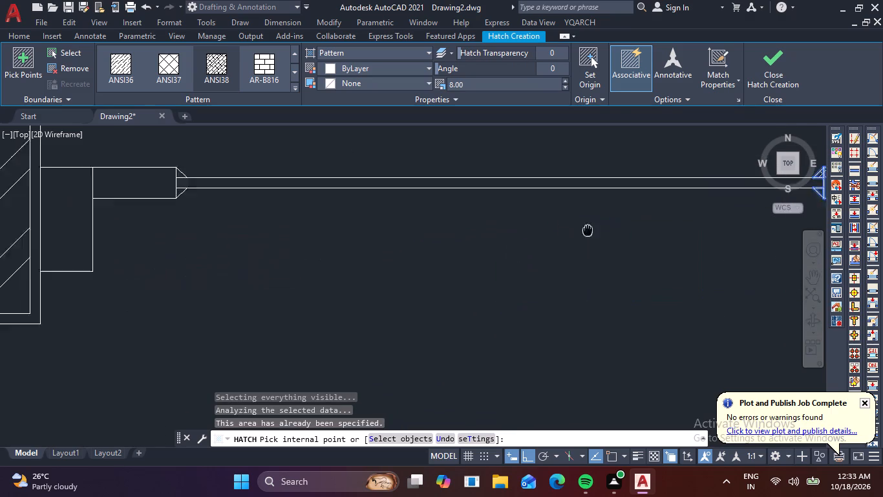
{"action": "middle_click_drag", "start_coordinate": [597, 230], "coordinate": [602, 232]}
{"action": "left_click", "coordinate": [83, 197]}
{"action": "left_click", "coordinate": [152, 192]}
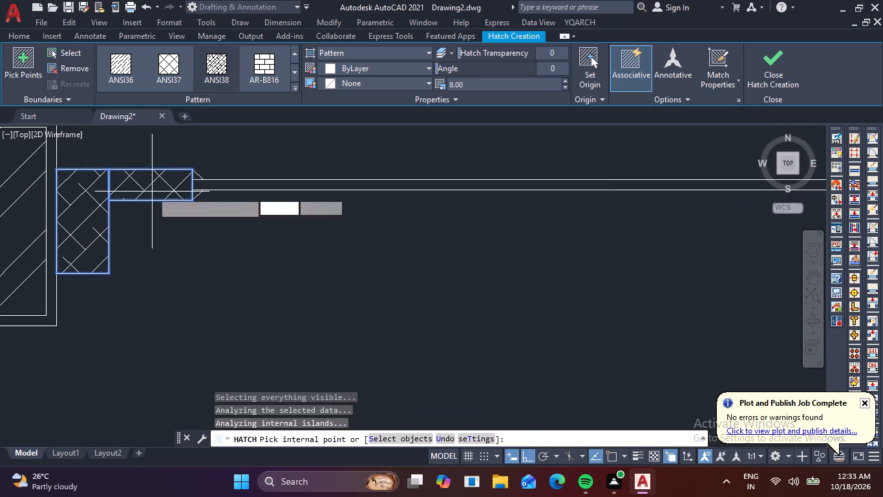
{"action": "left_click", "coordinate": [775, 73]}
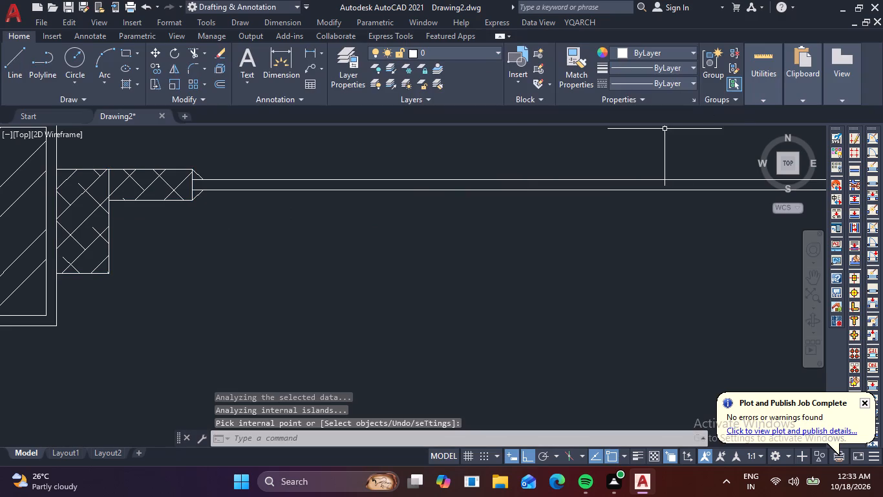
Fill the four bevel triangles at both ends of the thin panel with a SOLID hatch.
{"action": "key", "text": "space"}
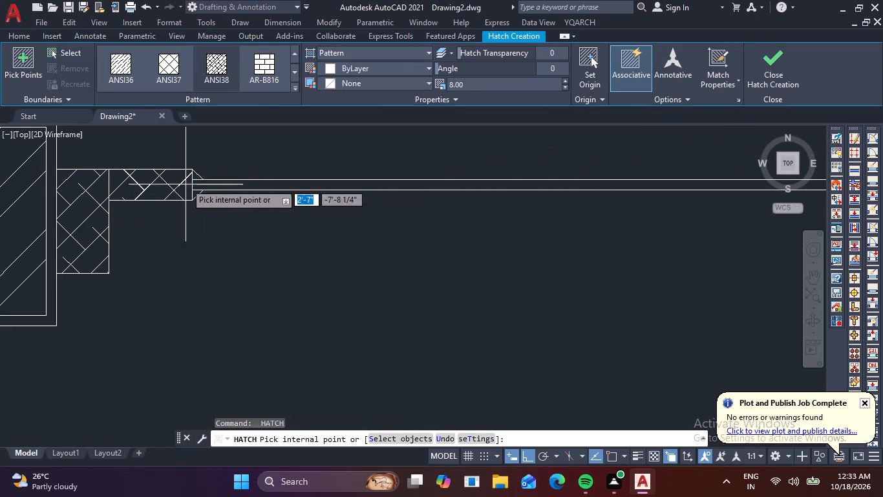
{"action": "left_click", "coordinate": [292, 85]}
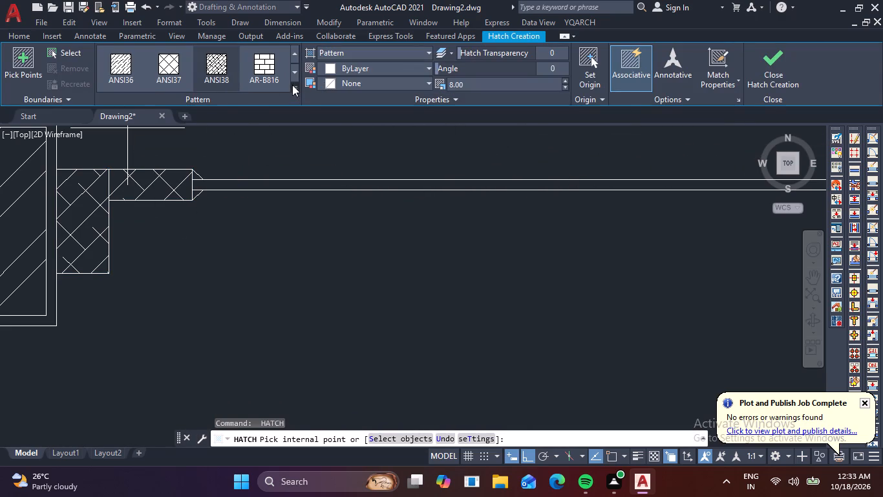
{"action": "scroll", "coordinate": [149, 91], "scroll_direction": "up", "scroll_amount": 4}
{"action": "left_click", "coordinate": [122, 61]}
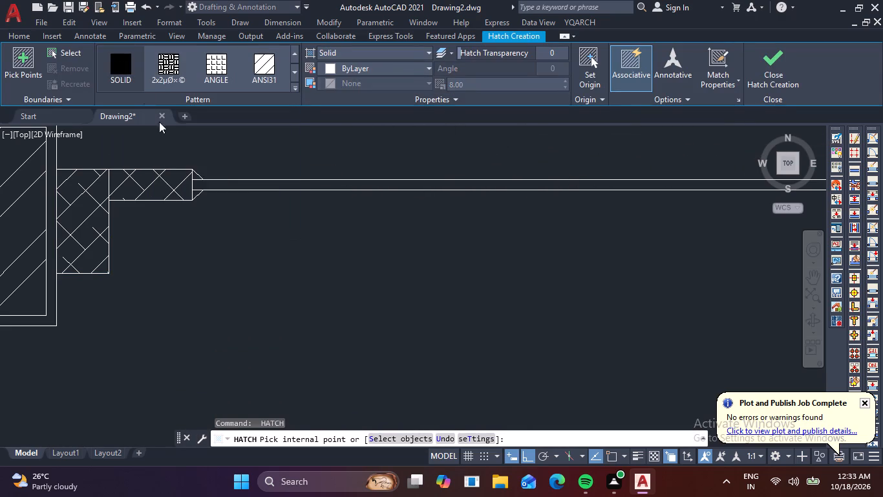
{"action": "scroll", "coordinate": [218, 221], "scroll_direction": "up", "scroll_amount": 3}
{"action": "middle_click_drag", "start_coordinate": [200, 186], "coordinate": [286, 337]}
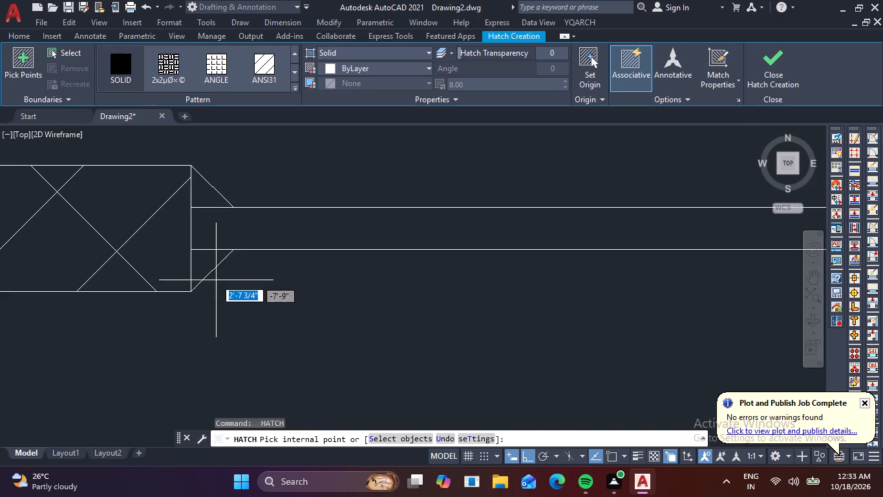
{"action": "left_click", "coordinate": [207, 266]}
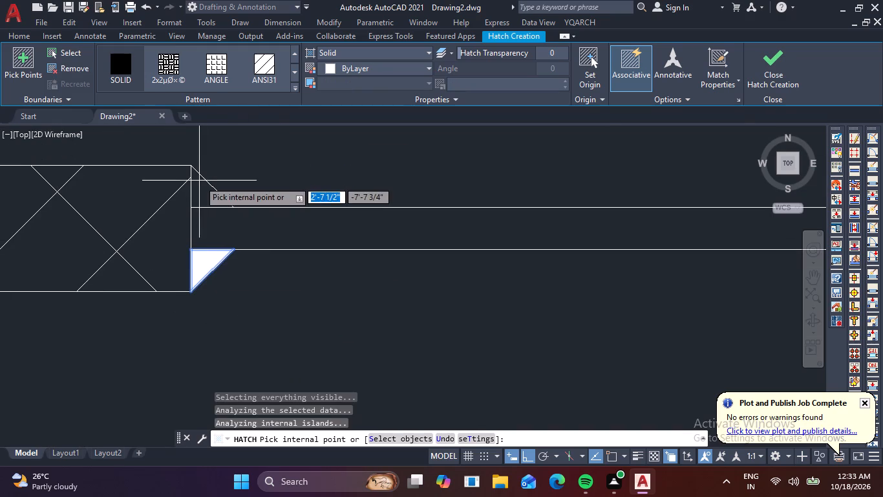
{"action": "left_click", "coordinate": [200, 188]}
{"action": "scroll", "coordinate": [287, 190], "scroll_direction": "down", "scroll_amount": 4}
{"action": "middle_click_drag", "start_coordinate": [468, 281], "coordinate": [312, 278]}
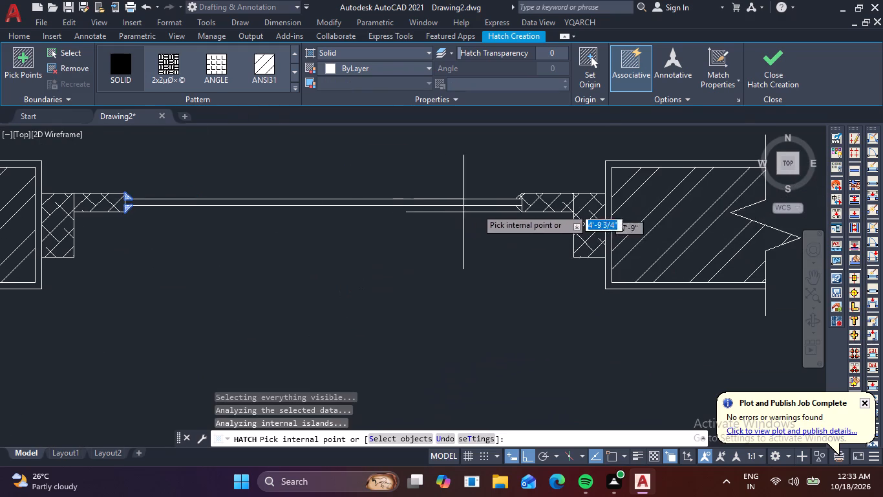
{"action": "scroll", "coordinate": [526, 195], "scroll_direction": "up", "scroll_amount": 4}
{"action": "left_click", "coordinate": [471, 208]}
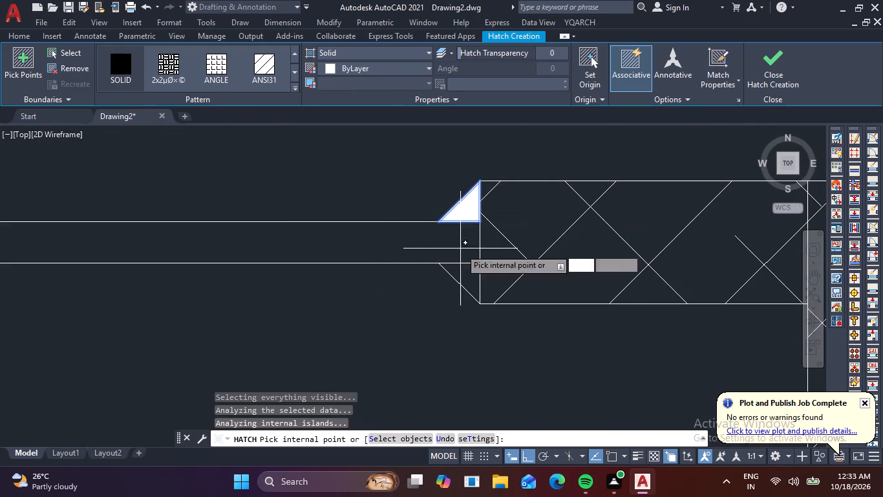
{"action": "left_click", "coordinate": [466, 279]}
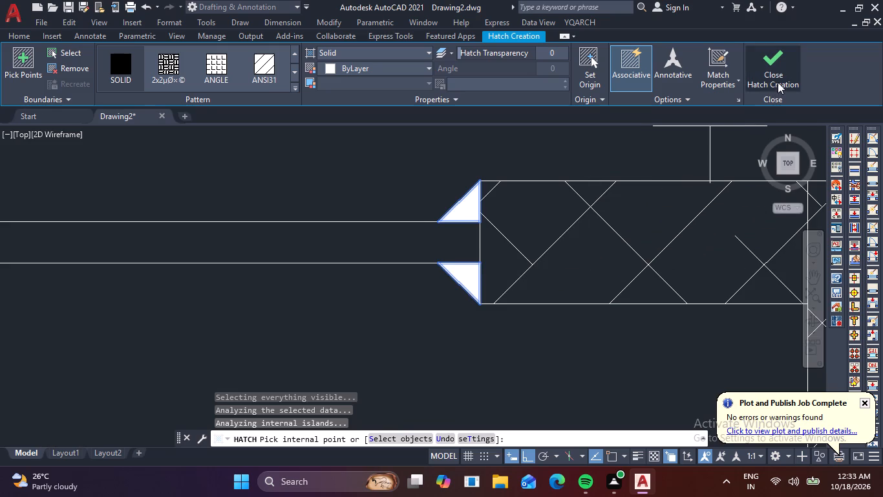
{"action": "left_click", "coordinate": [778, 82]}
Open the Standard multileader style for modification and set its maximum leader points to 3.
{"action": "scroll", "coordinate": [715, 139], "scroll_direction": "down", "scroll_amount": 5}
{"action": "scroll", "coordinate": [635, 247], "scroll_direction": "down", "scroll_amount": 3}
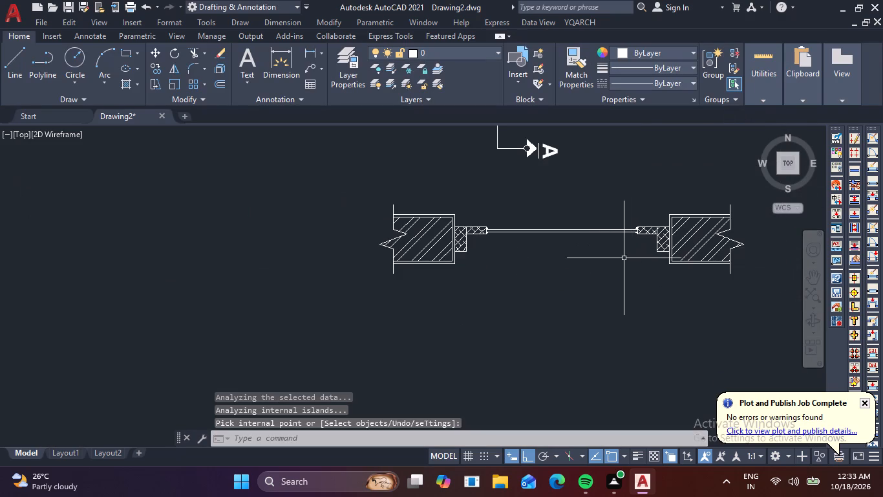
{"action": "middle_click_drag", "start_coordinate": [597, 253], "coordinate": [572, 272]}
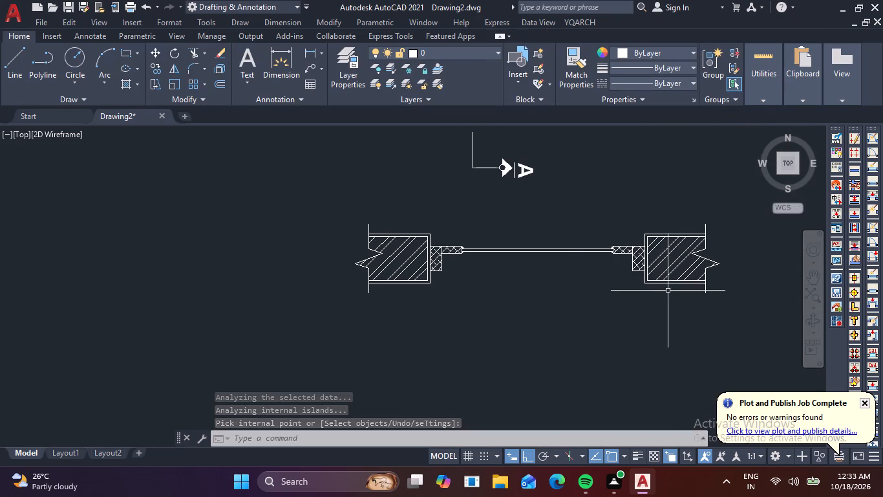
{"action": "middle_click_drag", "start_coordinate": [666, 291], "coordinate": [601, 283]}
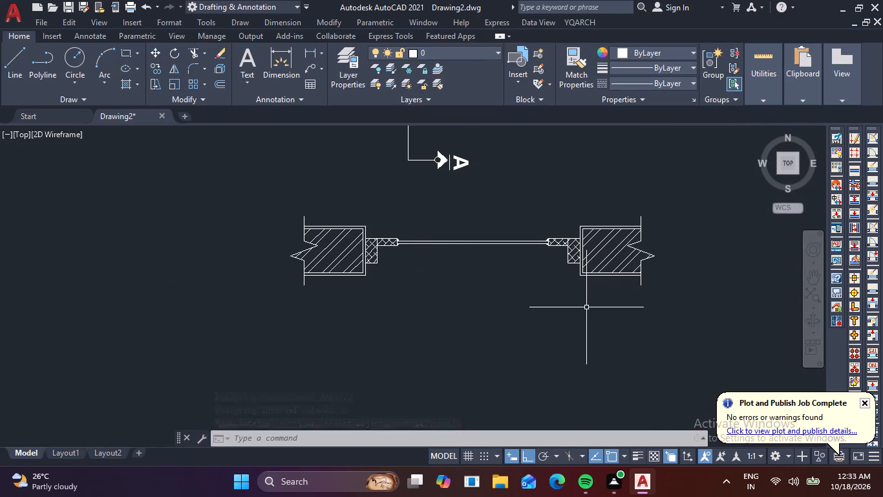
{"action": "type", "text": "MLS"}
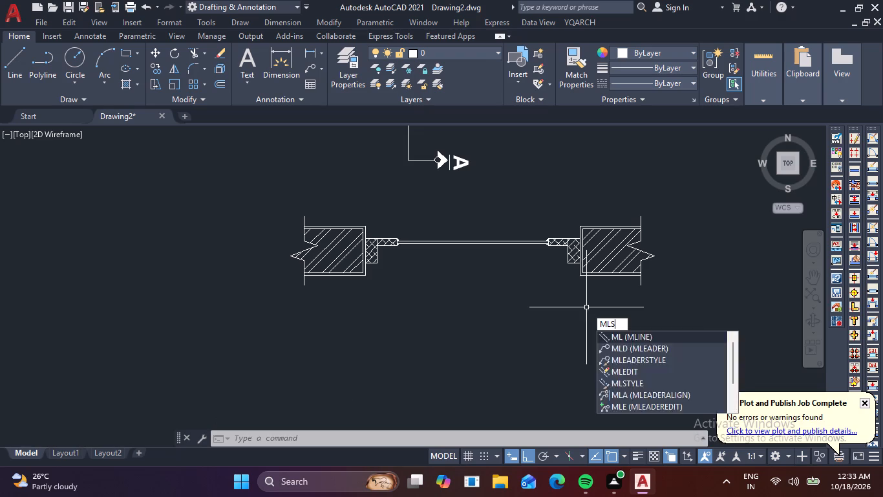
{"action": "key", "text": "space"}
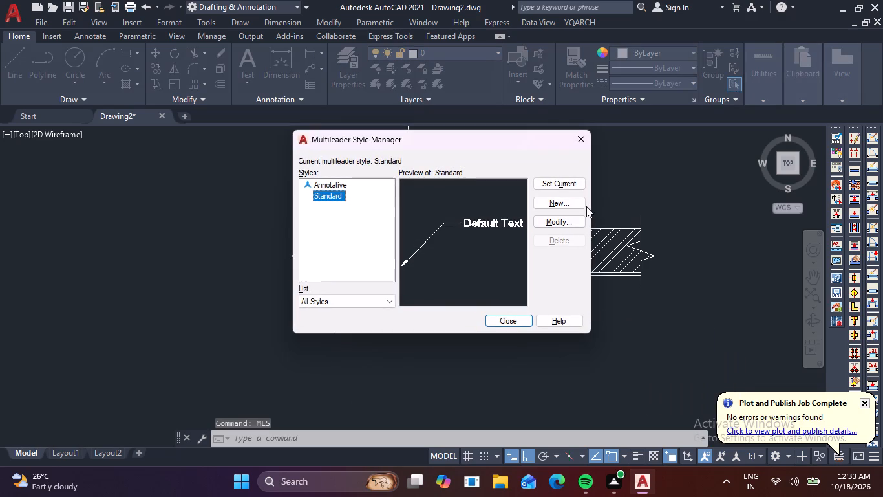
{"action": "left_click", "coordinate": [567, 221]}
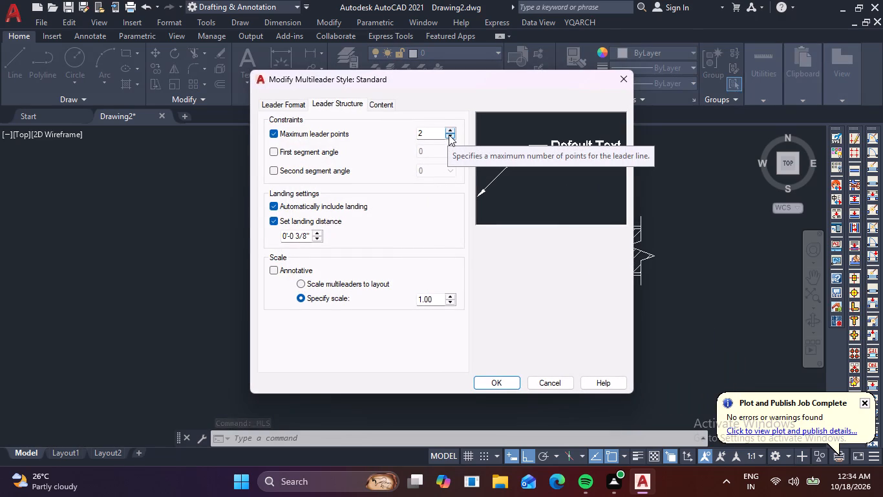
{"action": "left_click", "coordinate": [451, 128]}
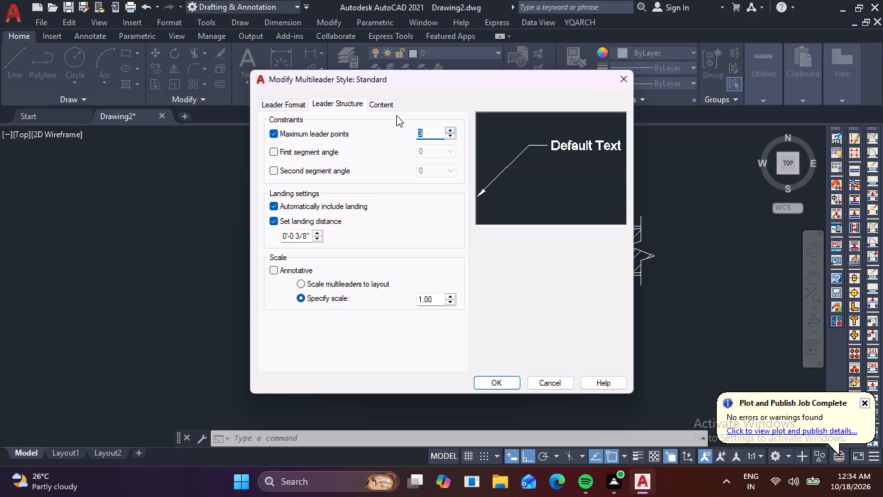
Set the text height of the Standard multileader style to 2.
{"action": "left_click", "coordinate": [387, 106]}
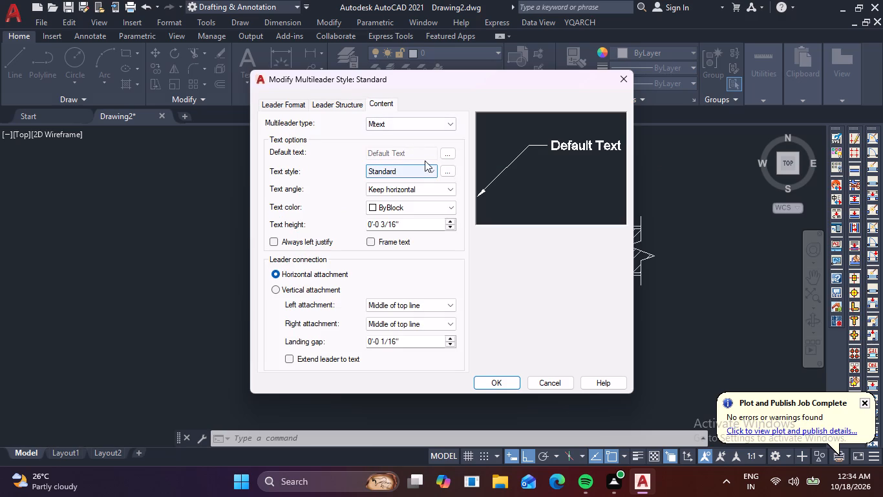
{"action": "left_click", "coordinate": [409, 226]}
{"action": "key", "text": "BackSpace"}
{"action": "key", "text": "BackSpace"}
{"action": "key", "text": "BackSpace"}
{"action": "key", "text": "BackSpace"}
{"action": "key", "text": "BackSpace"}
{"action": "key", "text": "BackSpace"}
{"action": "key", "text": "BackSpace"}
{"action": "key", "text": "BackSpace"}
{"action": "key", "text": "BackSpace"}
{"action": "key", "text": "BackSpace"}
{"action": "key", "text": "BackSpace"}
{"action": "key", "text": "BackSpace"}
{"action": "key", "text": "BackSpace"}
{"action": "key", "text": "BackSpace"}
{"action": "key", "text": "BackSpace"}
{"action": "key", "text": "BackSpace"}
{"action": "key", "text": "BackSpace"}
{"action": "key", "text": "BackSpace"}
{"action": "key", "text": "BackSpace"}
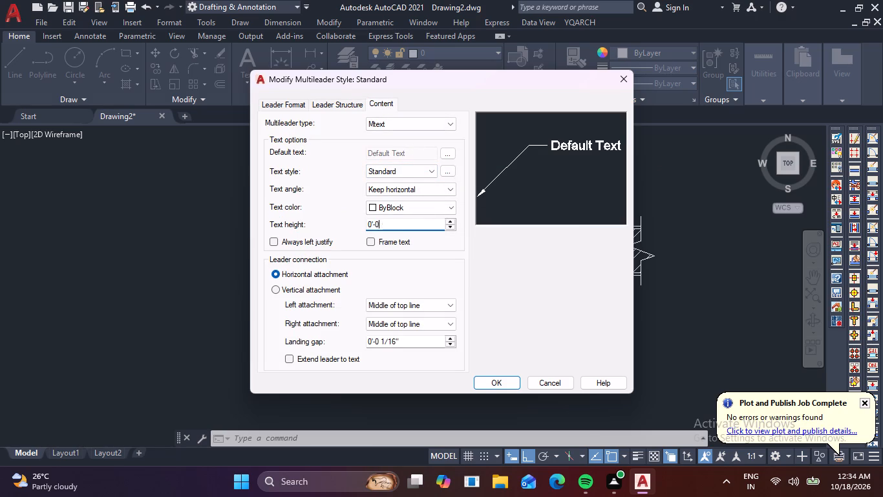
{"action": "key", "text": "BackSpace"}
{"action": "key", "text": "BackSpace"}
{"action": "key", "text": "BackSpace"}
{"action": "key", "text": "BackSpace"}
{"action": "key", "text": "BackSpace"}
{"action": "key", "text": "BackSpace"}
{"action": "key", "text": "2"}
Set the leader arrowhead size of the Standard multileader style to 1.
{"action": "left_click", "coordinate": [295, 96]}
{"action": "left_click", "coordinate": [293, 105]}
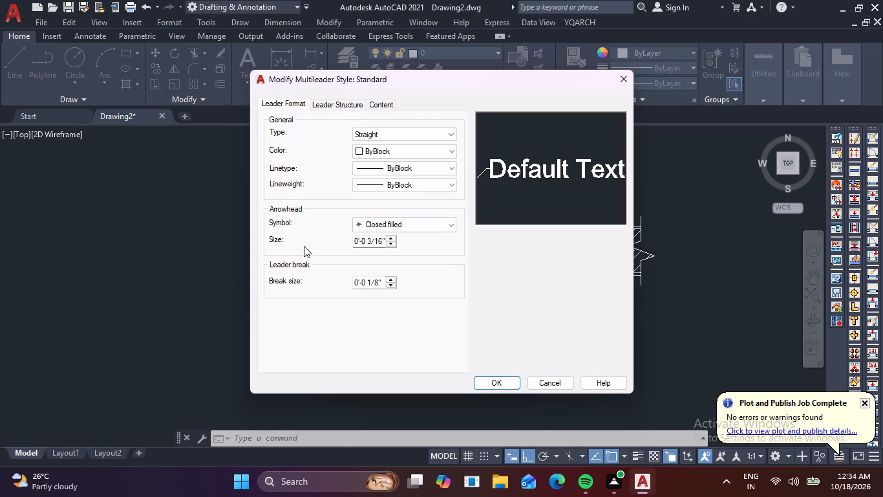
{"action": "left_click", "coordinate": [383, 242]}
{"action": "key", "text": "BackSpace"}
{"action": "key", "text": "BackSpace"}
{"action": "key", "text": "BackSpace"}
{"action": "key", "text": "BackSpace"}
{"action": "key", "text": "BackSpace"}
{"action": "key", "text": "BackSpace"}
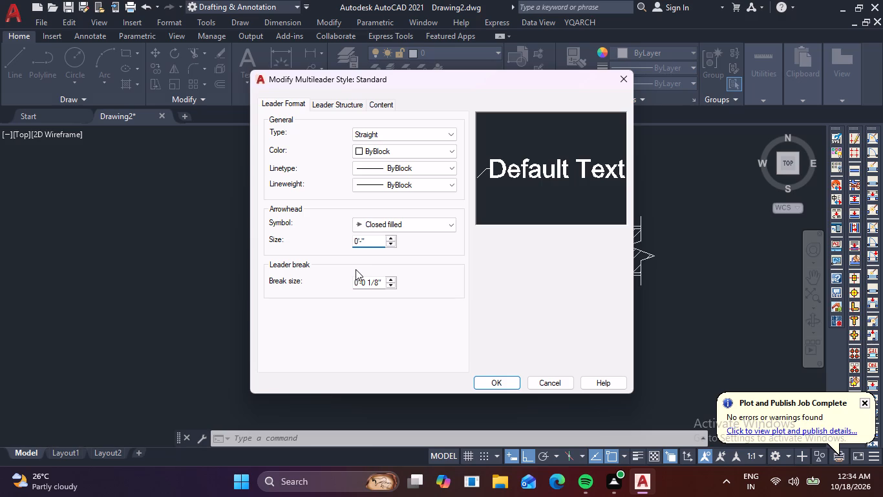
{"action": "key", "text": "Right"}
{"action": "key", "text": "BackSpace"}
{"action": "key", "text": "BackSpace"}
{"action": "key", "text": "BackSpace"}
{"action": "key", "text": "BackSpace"}
{"action": "key", "text": "BackSpace"}
{"action": "key", "text": "BackSpace"}
{"action": "key", "text": "BackSpace"}
{"action": "key", "text": "BackSpace"}
{"action": "key", "text": "BackSpace"}
{"action": "key", "text": "1"}
Accept the modified Standard multileader style, set it as current and close the style manager.
{"action": "left_click", "coordinate": [336, 104]}
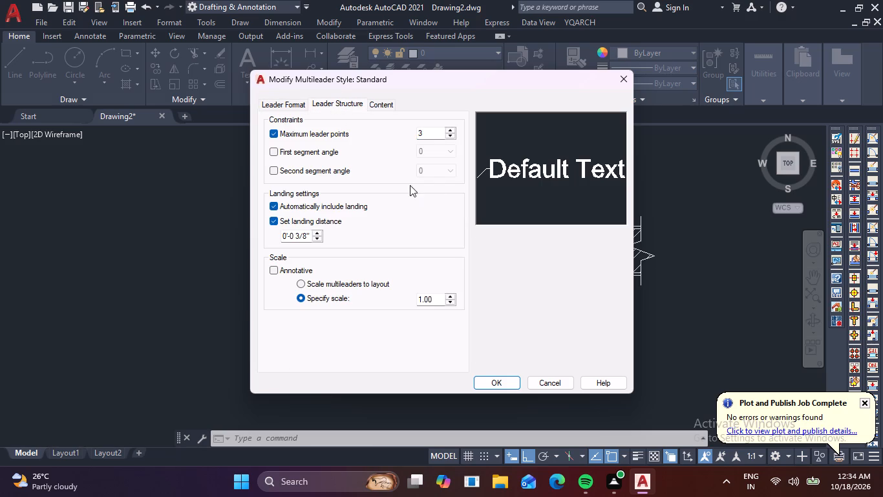
{"action": "left_click", "coordinate": [509, 384]}
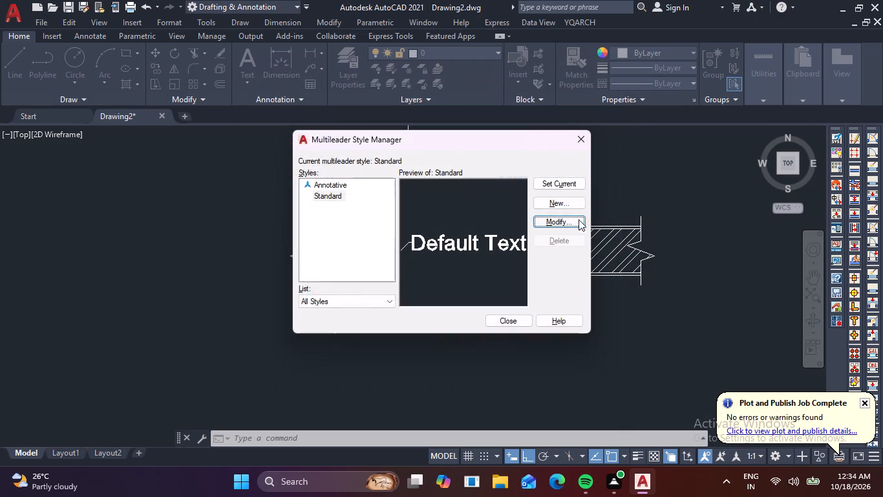
{"action": "left_click", "coordinate": [569, 180]}
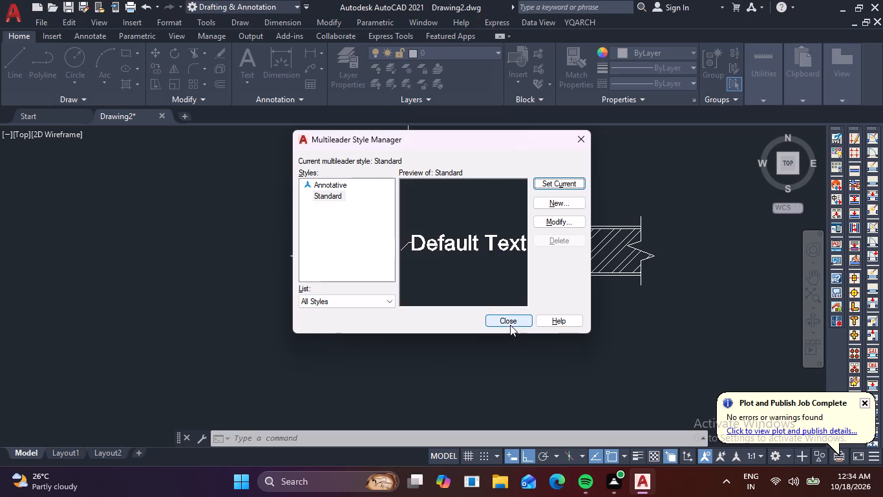
{"action": "left_click", "coordinate": [510, 325]}
Add a multileader from the right-hand wall hatch, about 1'-2" down and 10" across, reading BRICK WALL - 9".
{"action": "type", "text": "MULT"}
{"action": "key", "text": "space"}
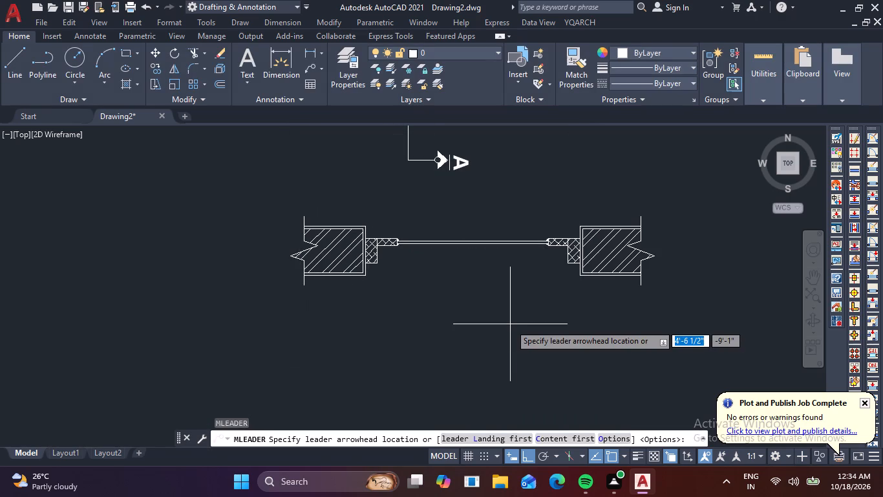
{"action": "left_click", "coordinate": [617, 261]}
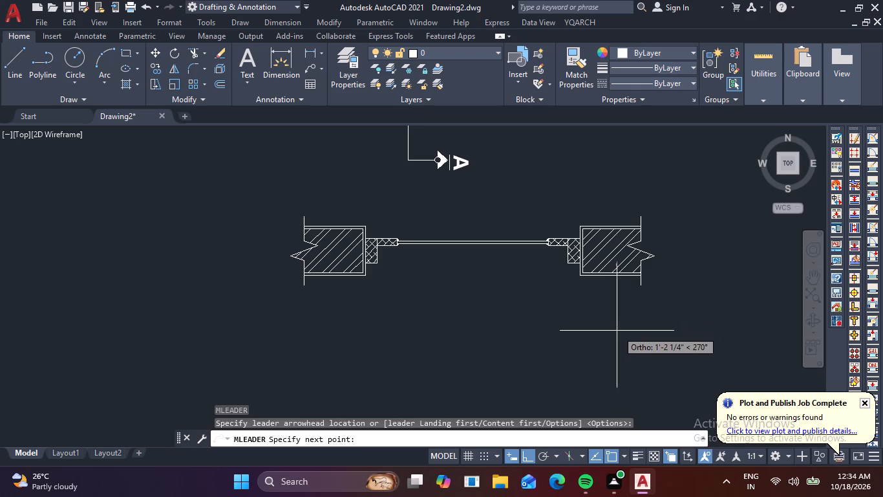
{"action": "left_click", "coordinate": [617, 331]}
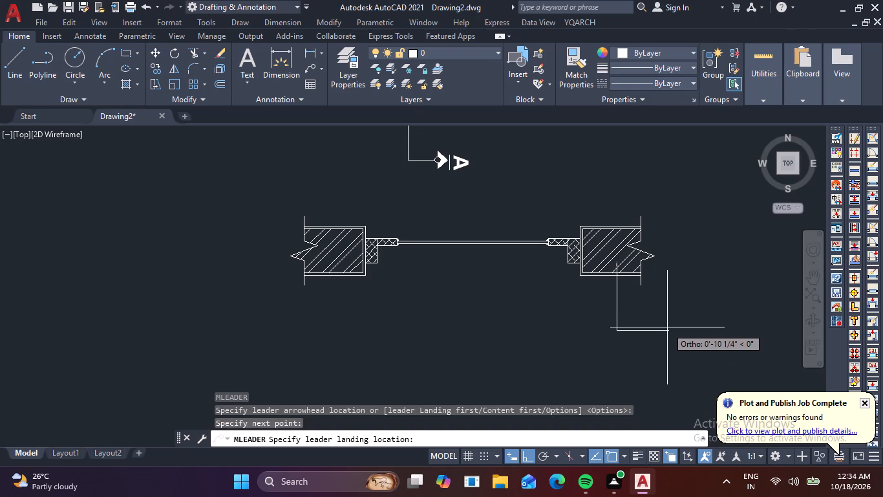
{"action": "left_click", "coordinate": [667, 327]}
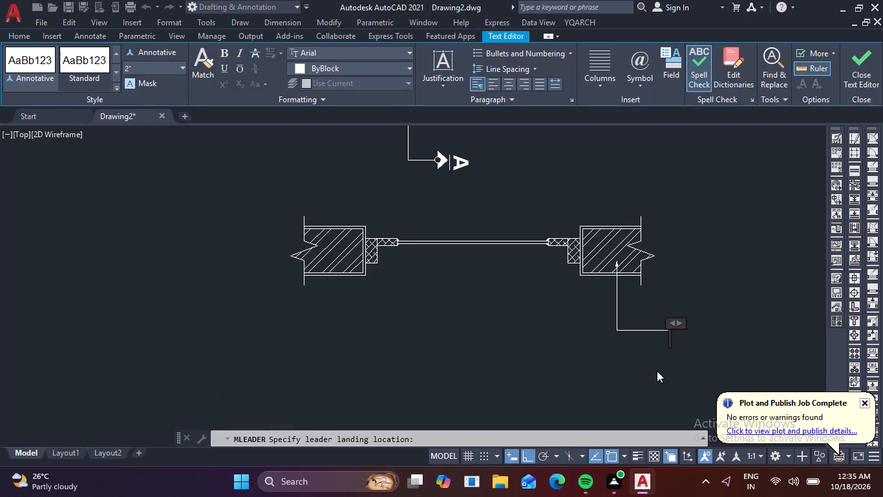
{"action": "key", "text": "b"}
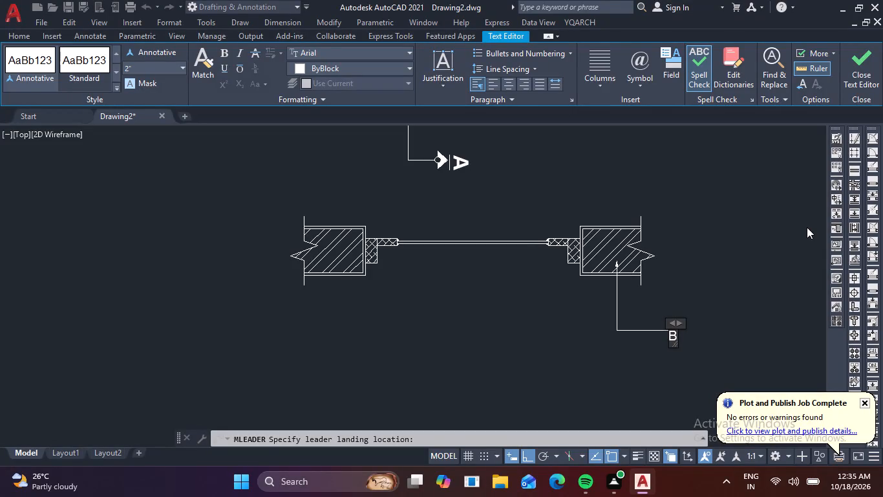
{"action": "type", "text": "RICK"}
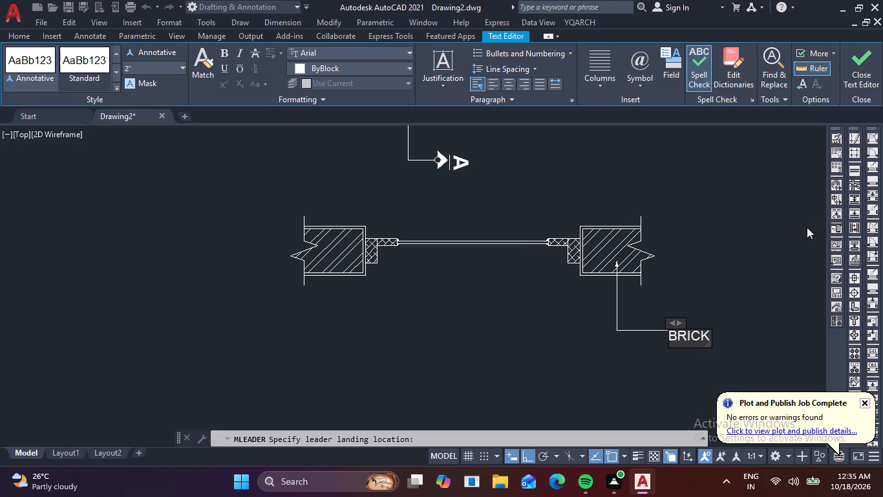
{"action": "key", "text": "space"}
{"action": "type", "text": "W"}
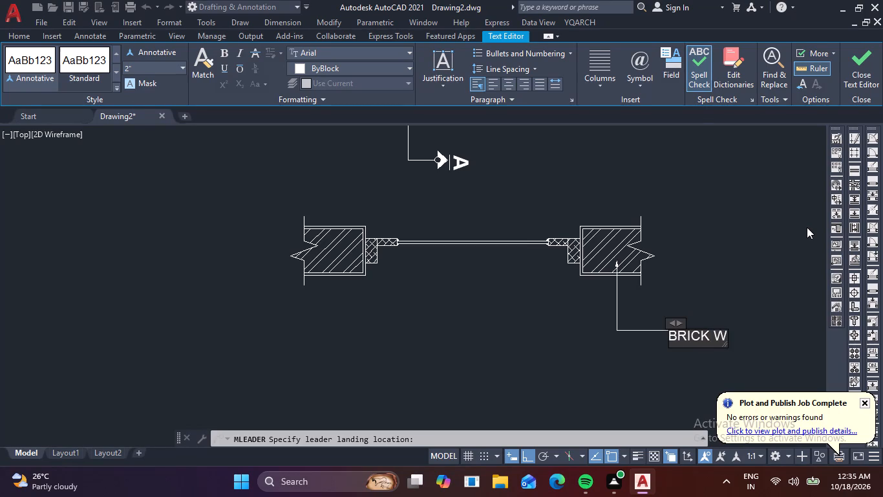
{"action": "type", "text": "ALL"}
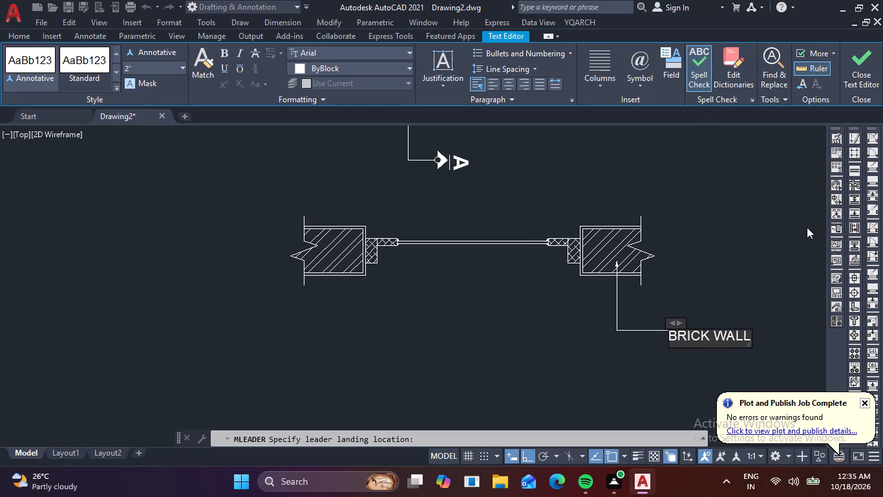
{"action": "key", "text": "space"}
{"action": "type", "text": "- 9"}
{"action": "key", "text": "shift+quotedbl"}
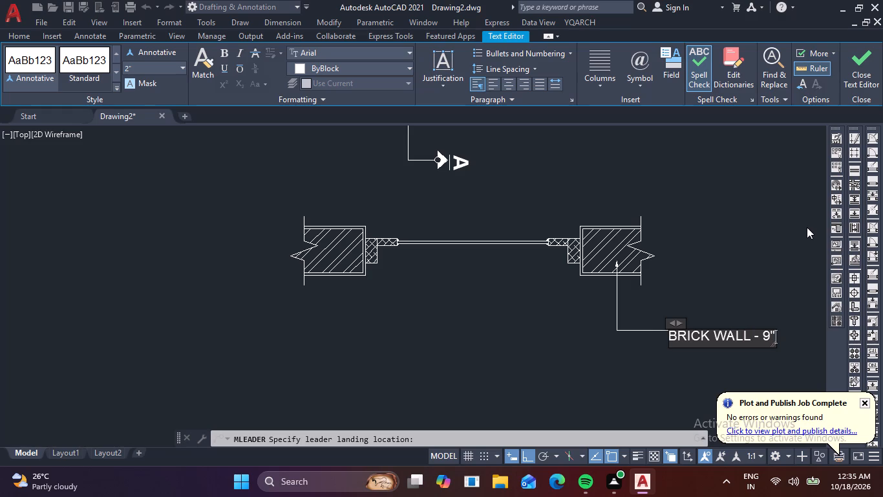
{"action": "left_click", "coordinate": [781, 236]}
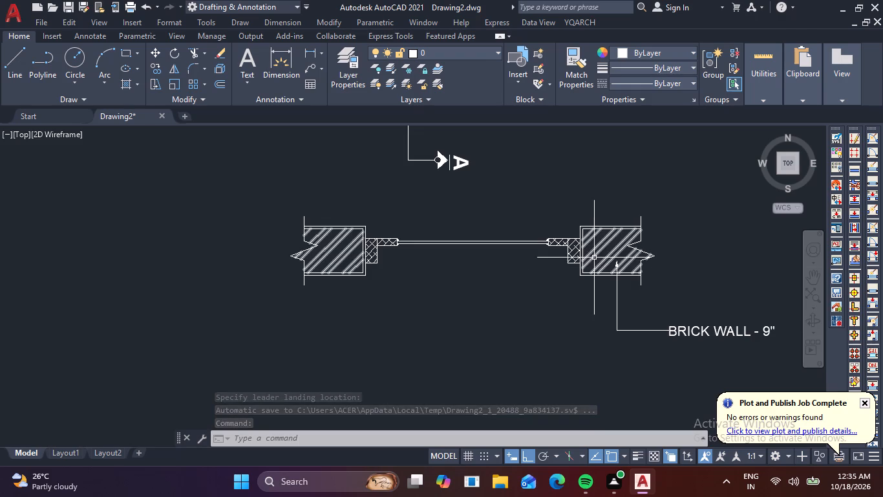
Place a second multileader from the right-hand wall's lower plaster band, bent to land just below the BRICK WALL note.
{"action": "scroll", "coordinate": [602, 287], "scroll_direction": "up", "scroll_amount": 3}
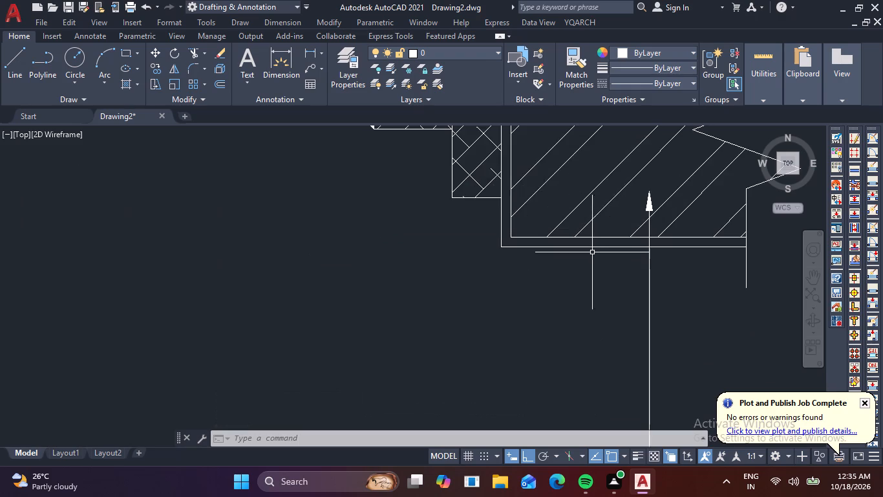
{"action": "scroll", "coordinate": [591, 250], "scroll_direction": "up", "scroll_amount": 2}
{"action": "key", "text": "space"}
{"action": "left_click", "coordinate": [593, 230]}
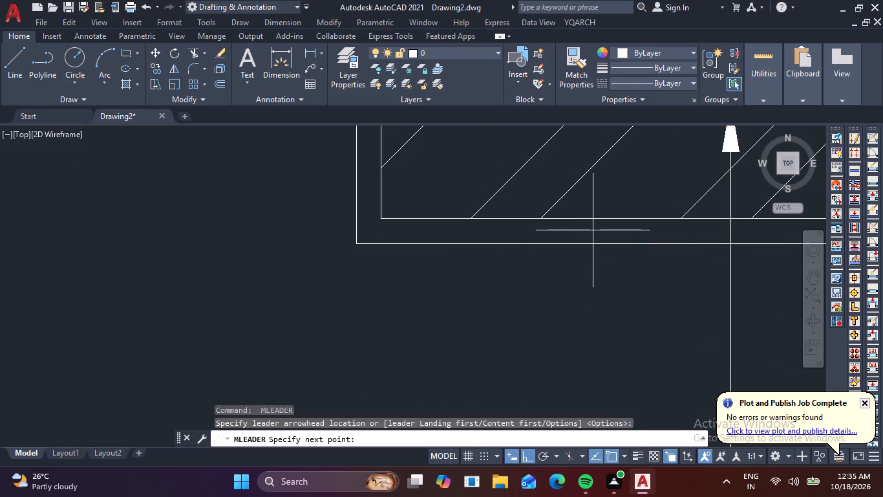
{"action": "scroll", "coordinate": [580, 295], "scroll_direction": "down", "scroll_amount": 2}
{"action": "middle_click_drag", "start_coordinate": [588, 329], "coordinate": [595, 274]}
{"action": "scroll", "coordinate": [596, 272], "scroll_direction": "down", "scroll_amount": 3}
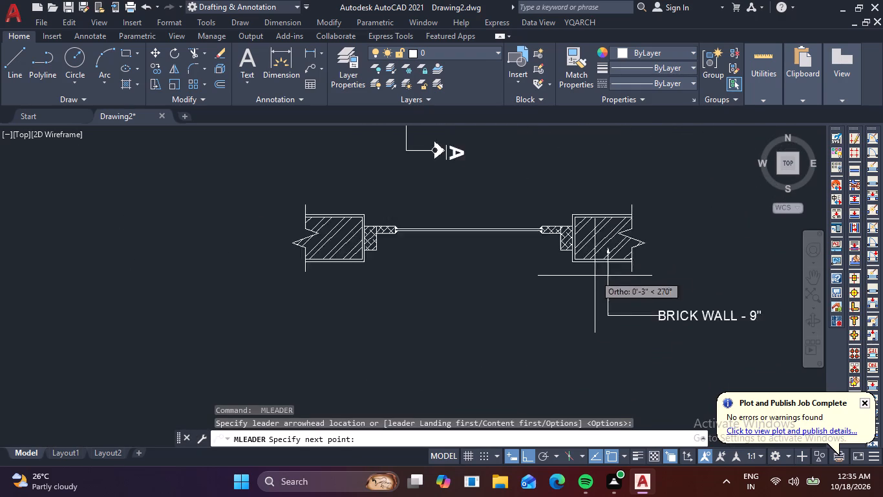
{"action": "scroll", "coordinate": [595, 276], "scroll_direction": "down", "scroll_amount": 1}
{"action": "scroll", "coordinate": [602, 304], "scroll_direction": "up", "scroll_amount": 2}
{"action": "middle_click_drag", "start_coordinate": [584, 320], "coordinate": [574, 291]}
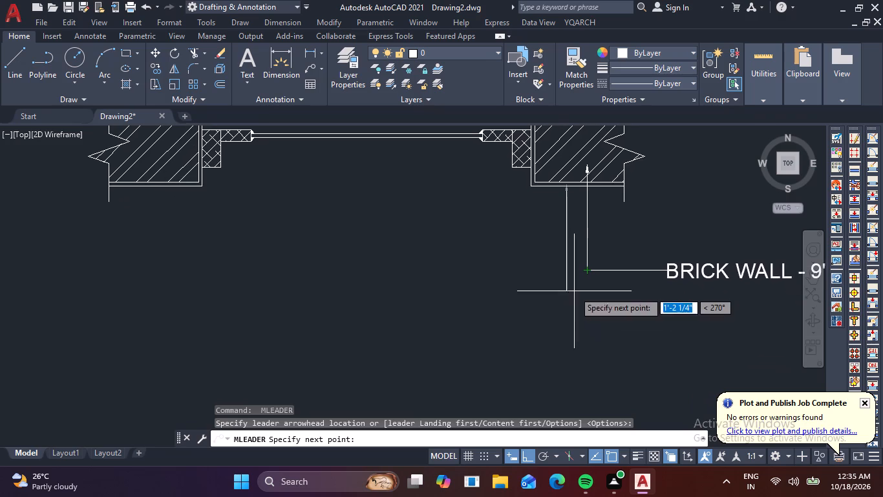
{"action": "left_click", "coordinate": [566, 294]}
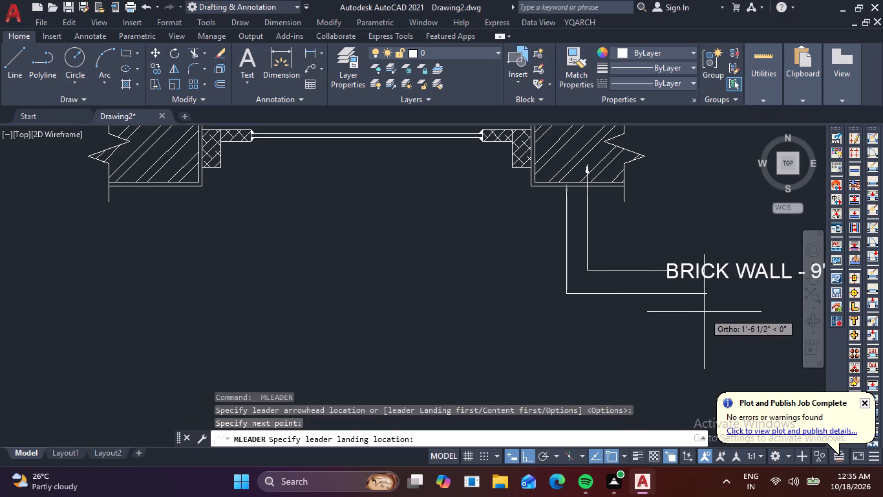
{"action": "left_click", "coordinate": [666, 296]}
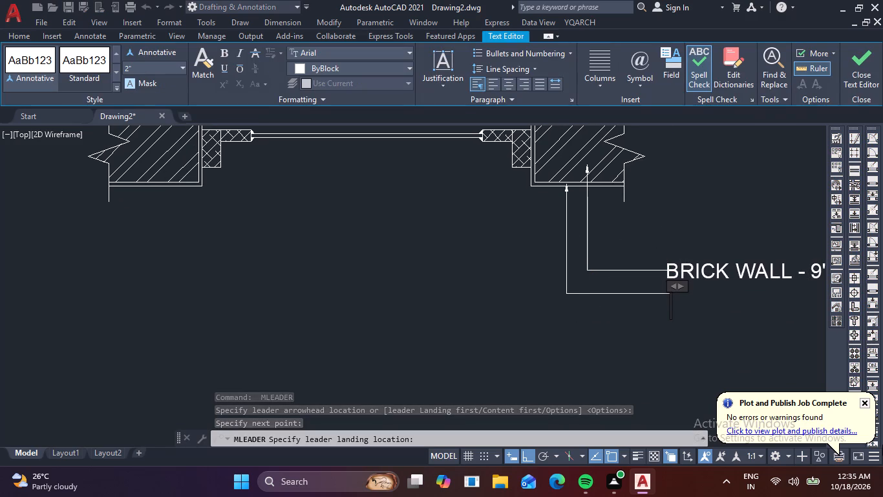
Enter CEMENT PLASTER - 1/2" THICK as the second leader's text and finish the note.
{"action": "type", "text": "CEMENT"}
{"action": "key", "text": "space"}
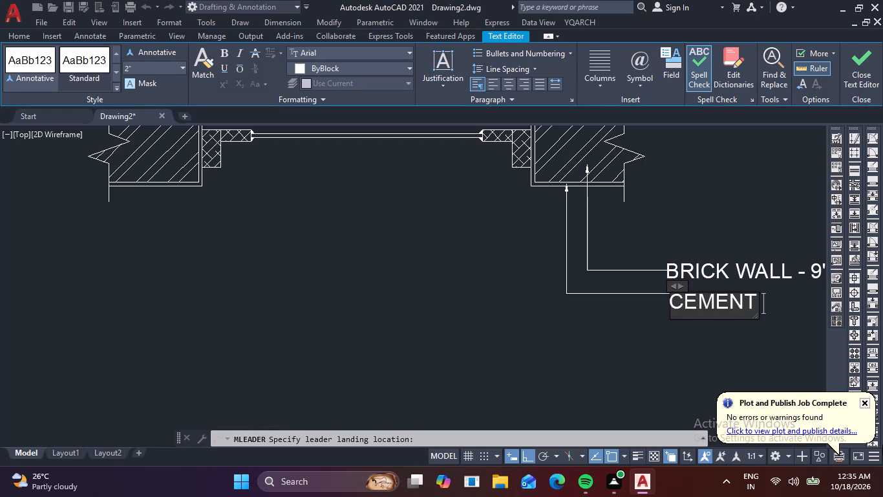
{"action": "type", "text": "PLAS"}
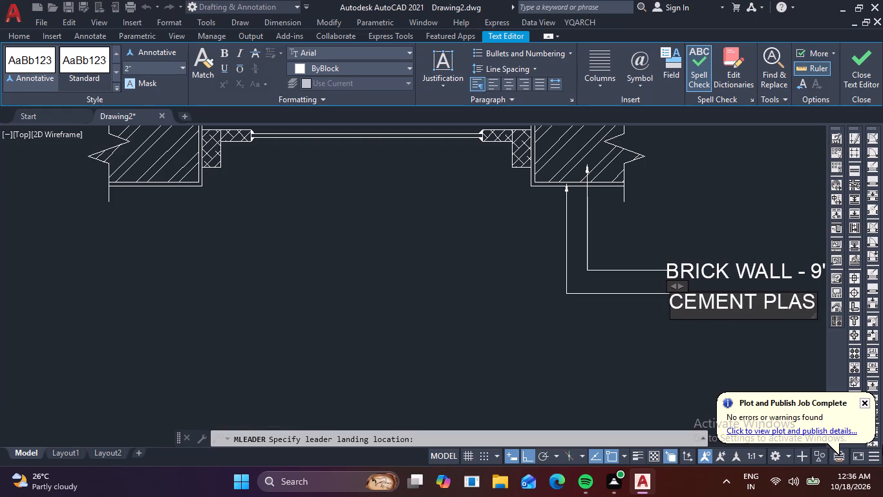
{"action": "type", "text": "TER"}
{"action": "key", "text": "space"}
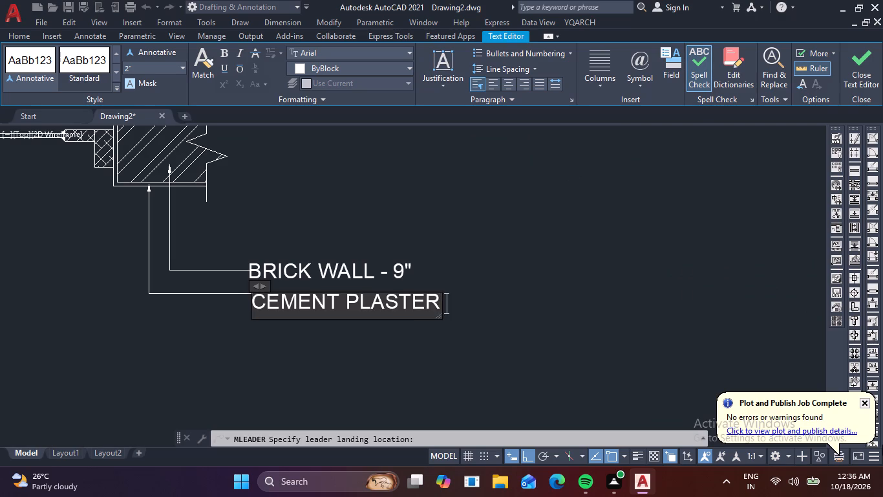
{"action": "key", "text": "space"}
{"action": "type", "text": "- 1"}
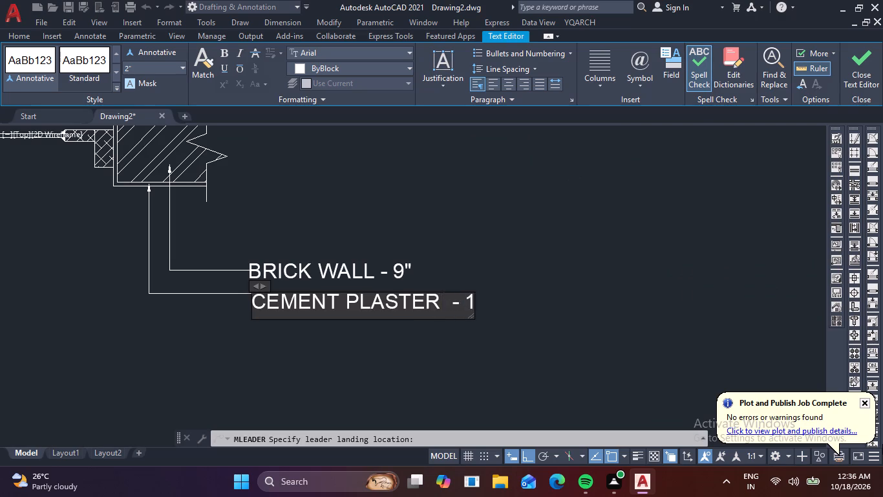
{"action": "type", "text": "/2\""}
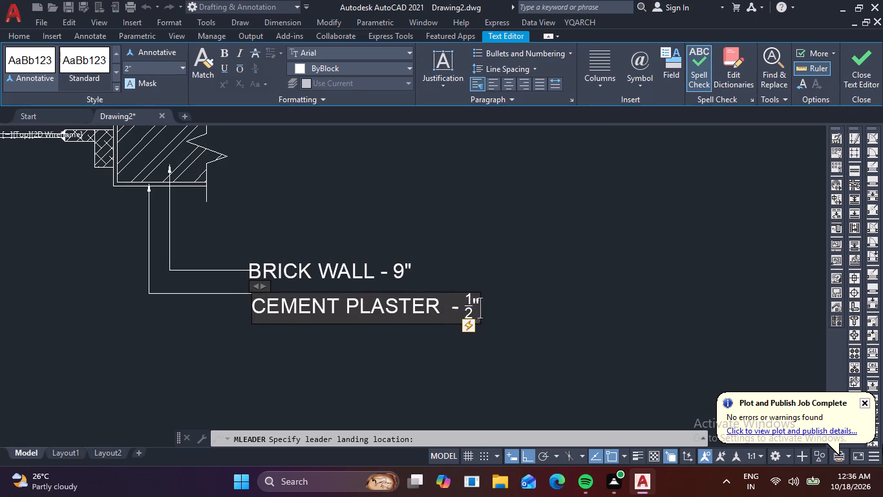
{"action": "key", "text": "space"}
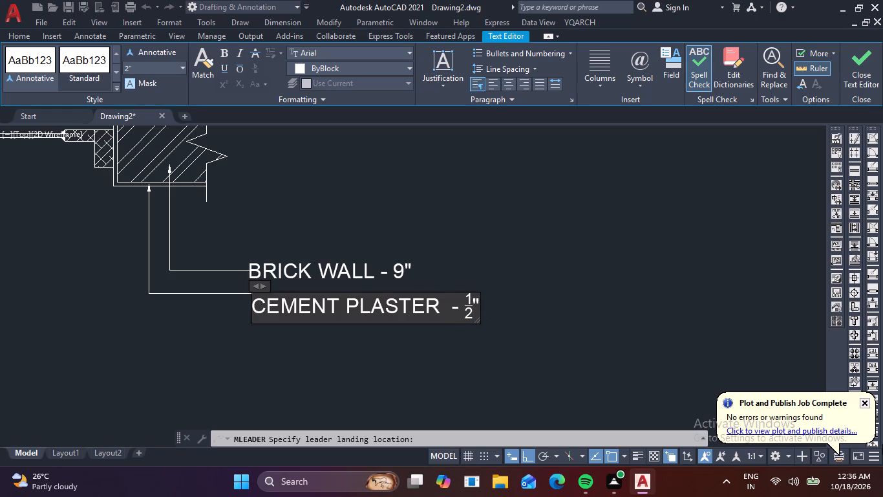
{"action": "type", "text": "THI"}
{"action": "type", "text": "CK"}
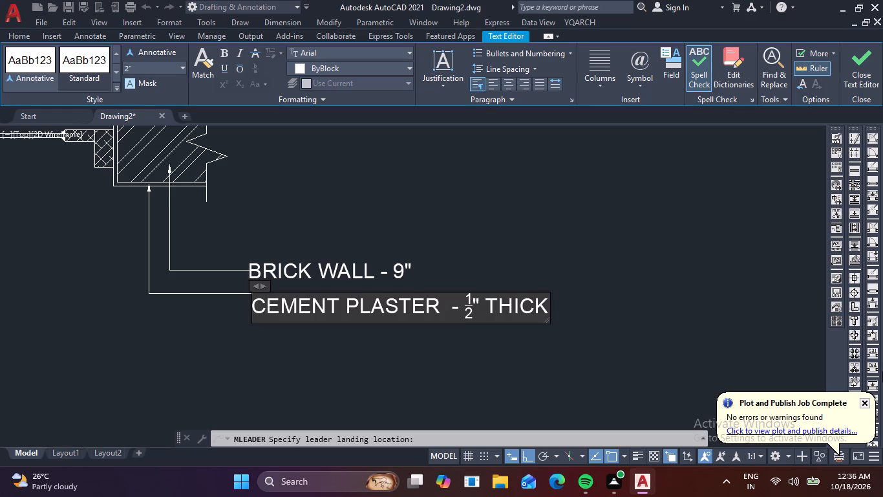
{"action": "left_click", "coordinate": [686, 319]}
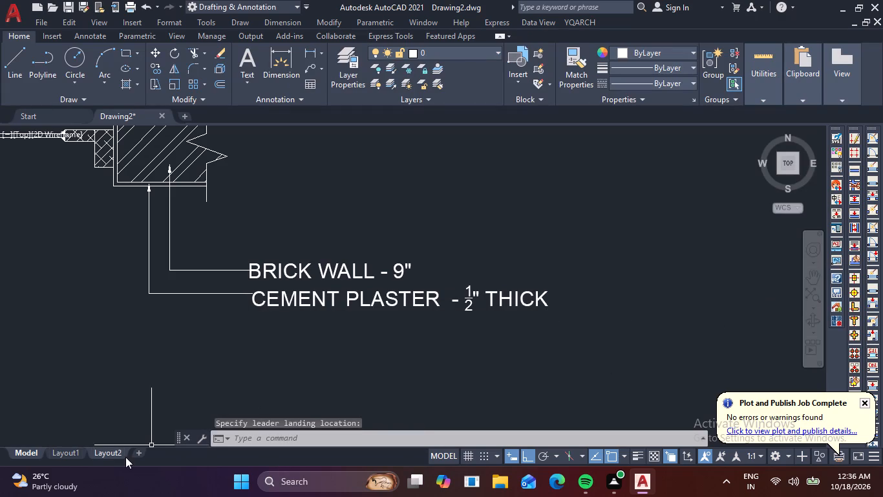
Place a third multileader from the right-hand door frame hatch, about 1'-9 1/2" down, bent to land just below the CEMENT PLASTER note.
{"action": "scroll", "coordinate": [493, 474], "scroll_direction": "up", "scroll_amount": 1}
{"action": "scroll", "coordinate": [339, 388], "scroll_direction": "down", "scroll_amount": 2}
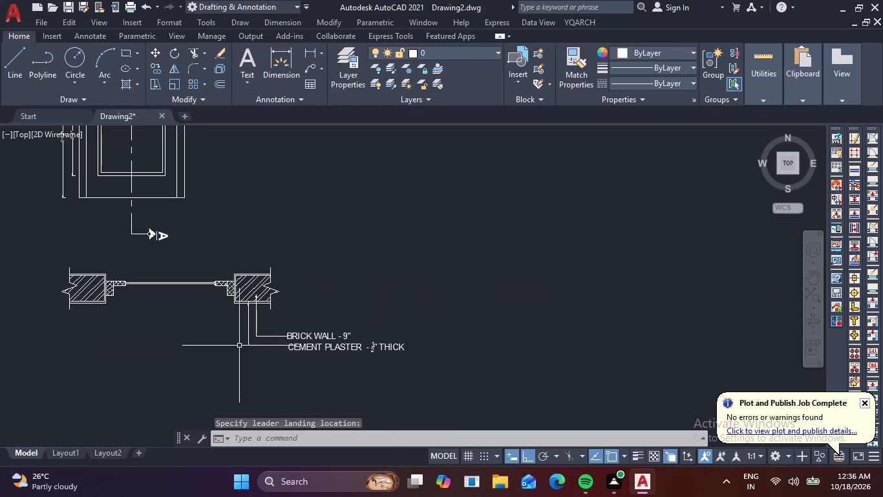
{"action": "scroll", "coordinate": [220, 296], "scroll_direction": "up", "scroll_amount": 4}
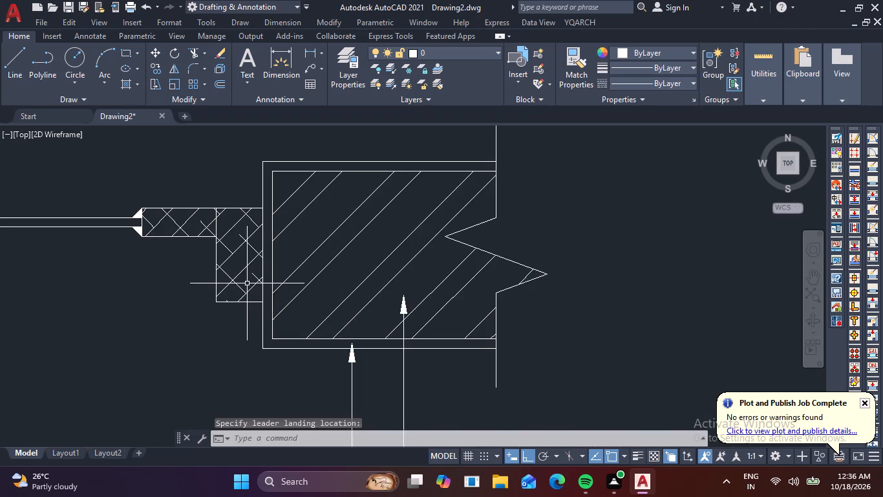
{"action": "key", "text": "space"}
{"action": "left_click", "coordinate": [235, 294]}
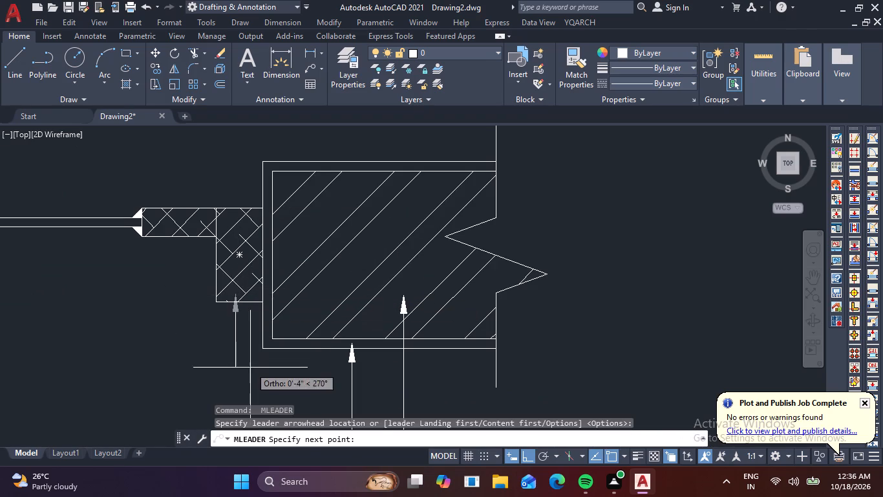
{"action": "scroll", "coordinate": [249, 366], "scroll_direction": "down", "scroll_amount": 2}
{"action": "middle_click_drag", "start_coordinate": [251, 363], "coordinate": [259, 287]}
{"action": "middle_click_drag", "start_coordinate": [290, 384], "coordinate": [297, 349]}
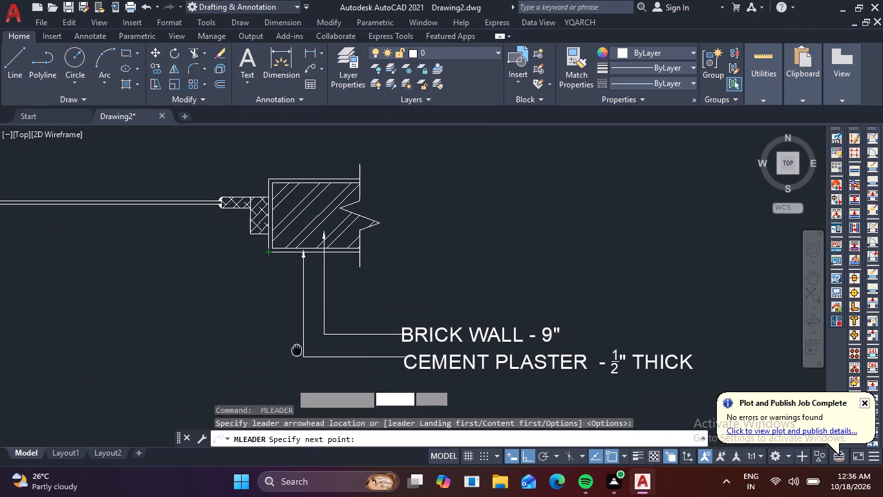
{"action": "middle_click_drag", "start_coordinate": [297, 349], "coordinate": [299, 338]}
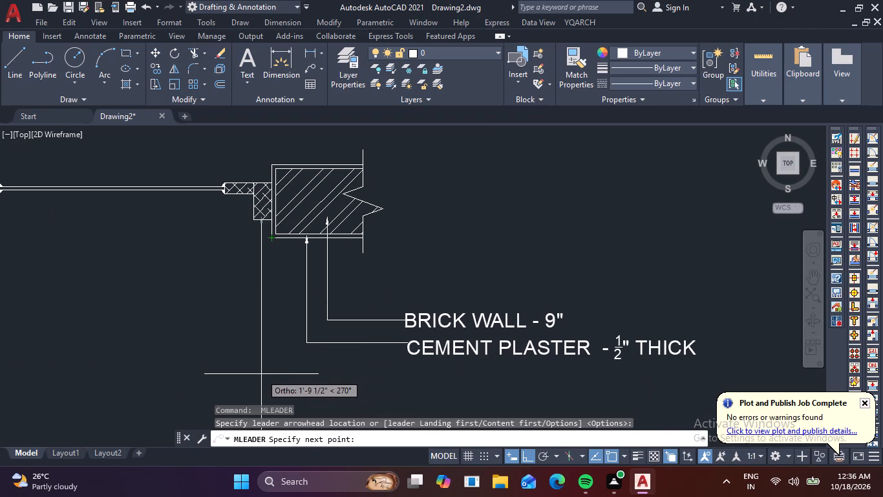
{"action": "left_click", "coordinate": [262, 373]}
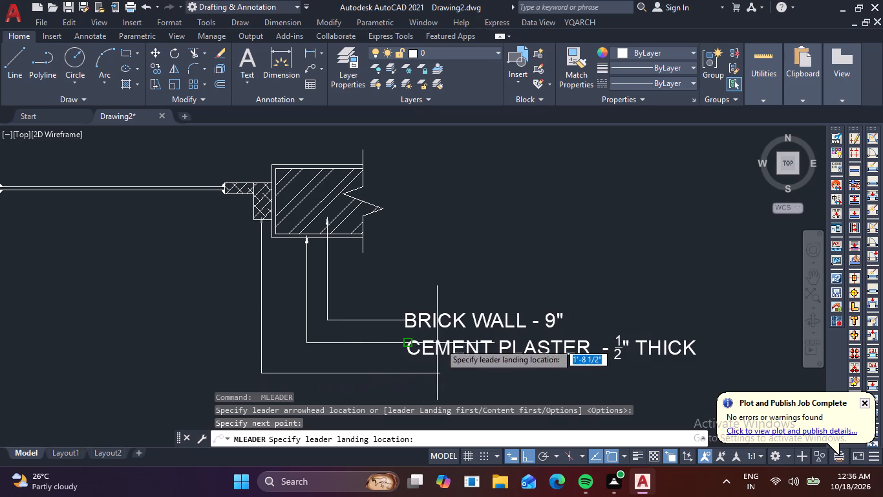
{"action": "left_click", "coordinate": [406, 373]}
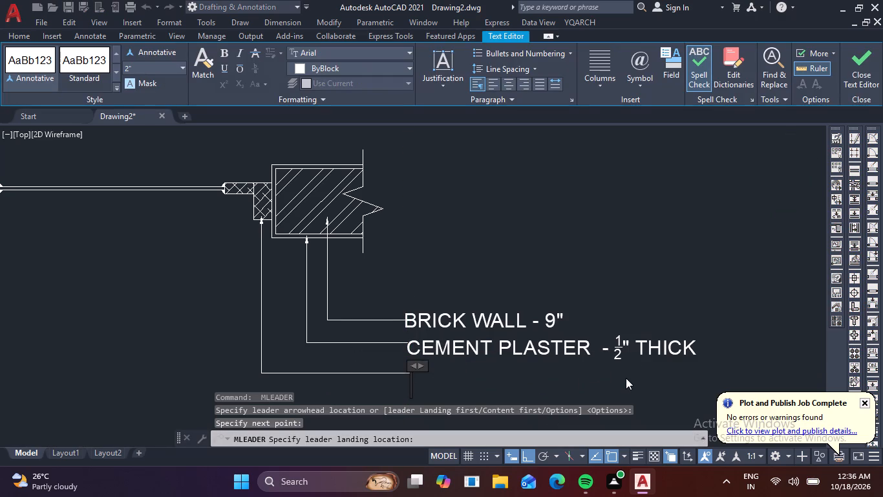
Enter WOODEN FRAME 5"X2 1/2" THICK as the third leader's text and finish the note.
{"action": "type", "text": "WOODEN"}
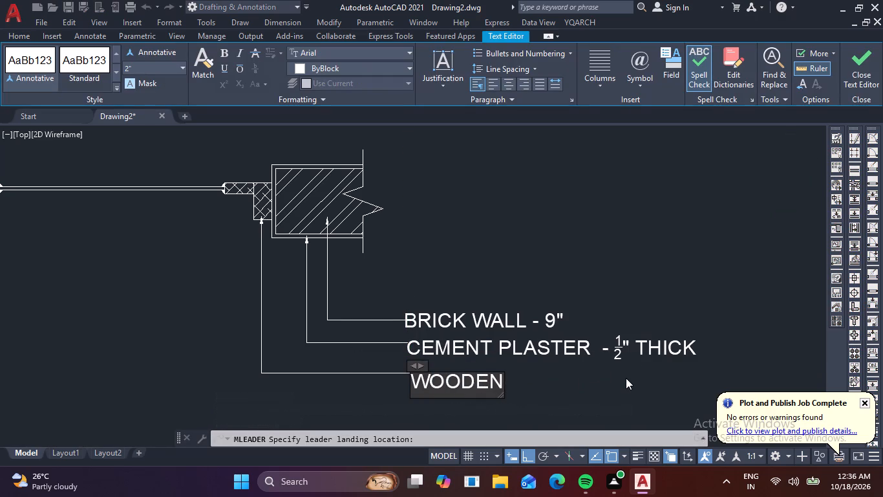
{"action": "key", "text": "space"}
{"action": "type", "text": "FR"}
{"action": "type", "text": "AME"}
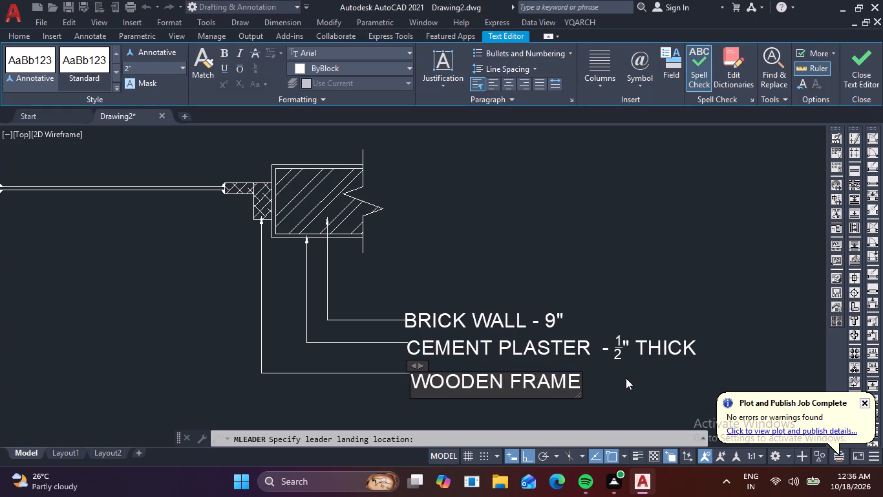
{"action": "key", "text": "space"}
{"action": "type", "text": "5\""}
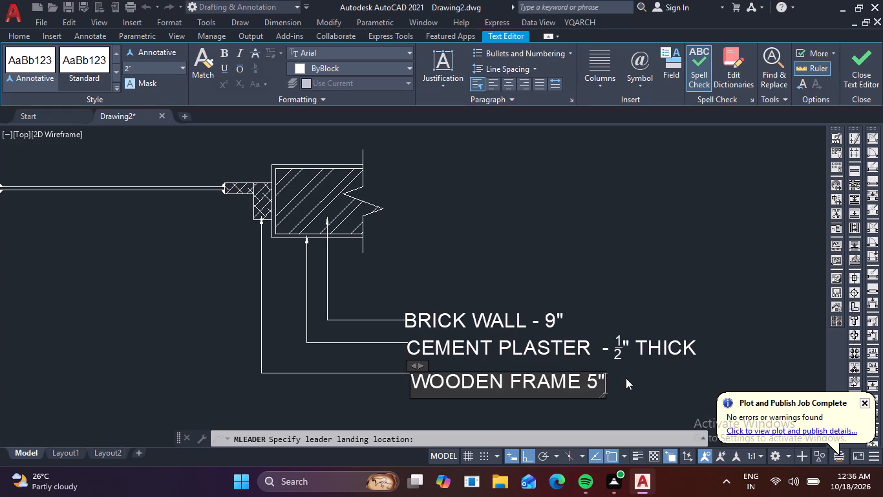
{"action": "key", "text": "x"}
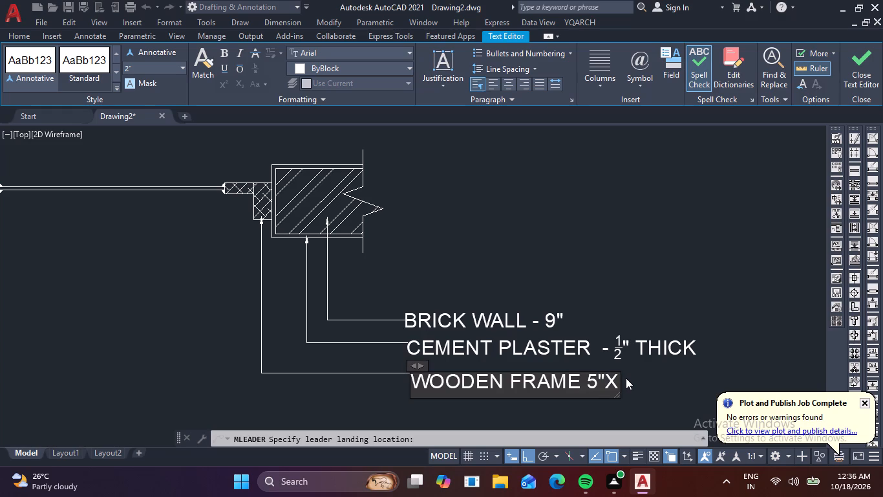
{"action": "type", "text": "2 1/2\""}
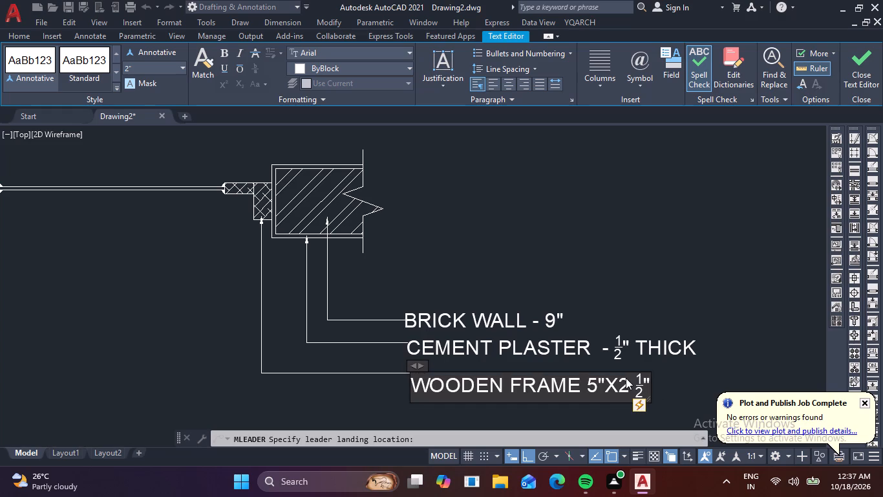
{"action": "key", "text": "space"}
{"action": "type", "text": "THICK"}
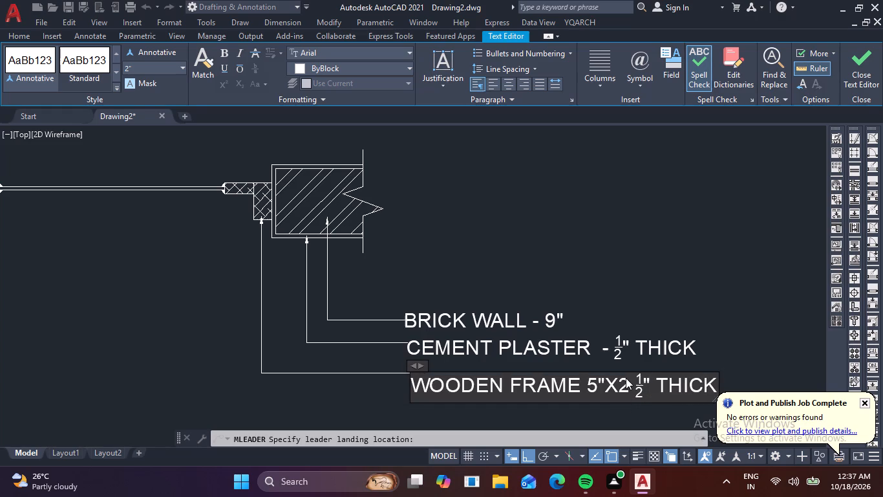
{"action": "left_click", "coordinate": [617, 252]}
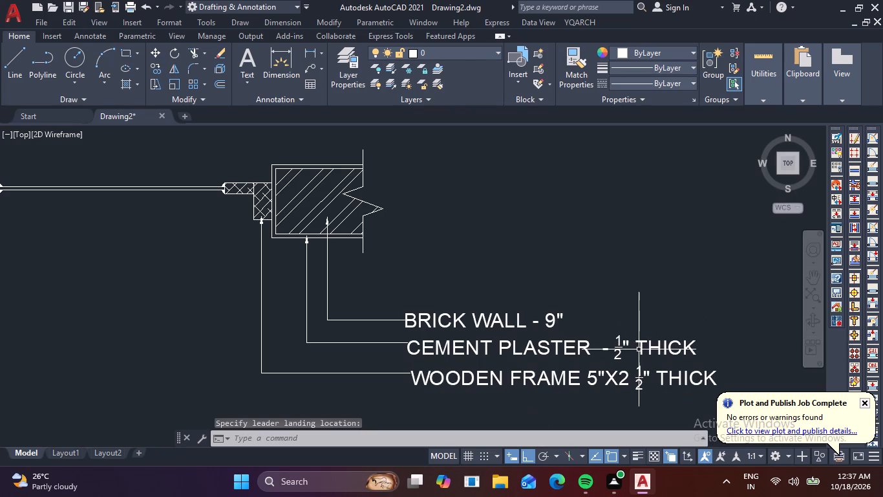
Place a fourth multileader from the hatched door member beside the right-hand frame, about 2'-4 1/4" down, landing below the WOODEN FRAME note.
{"action": "scroll", "coordinate": [424, 197], "scroll_direction": "down", "scroll_amount": 1}
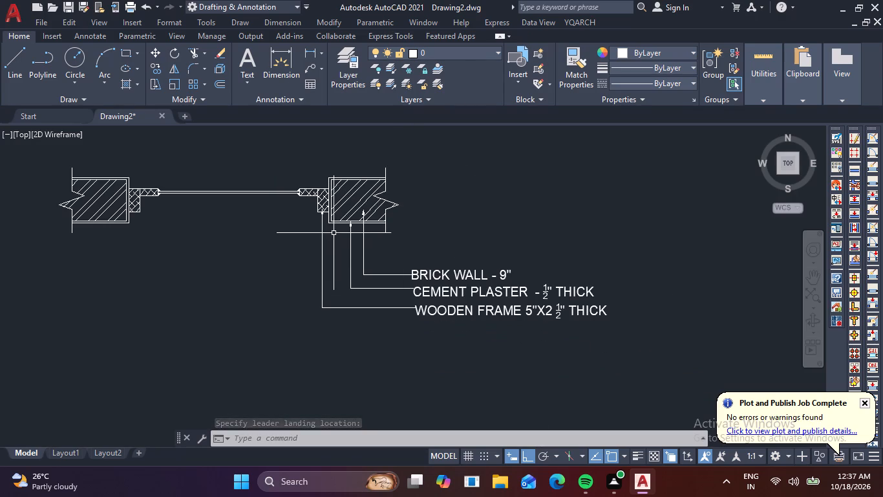
{"action": "key", "text": "space"}
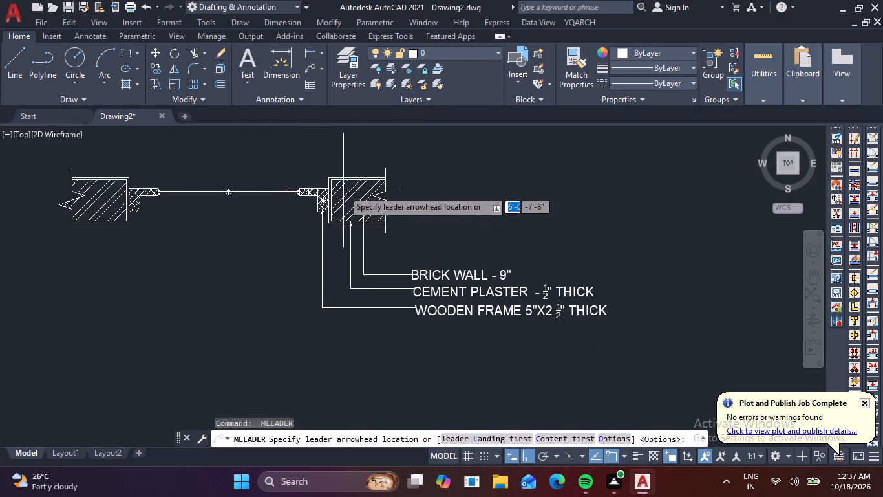
{"action": "scroll", "coordinate": [301, 195], "scroll_direction": "up", "scroll_amount": 2}
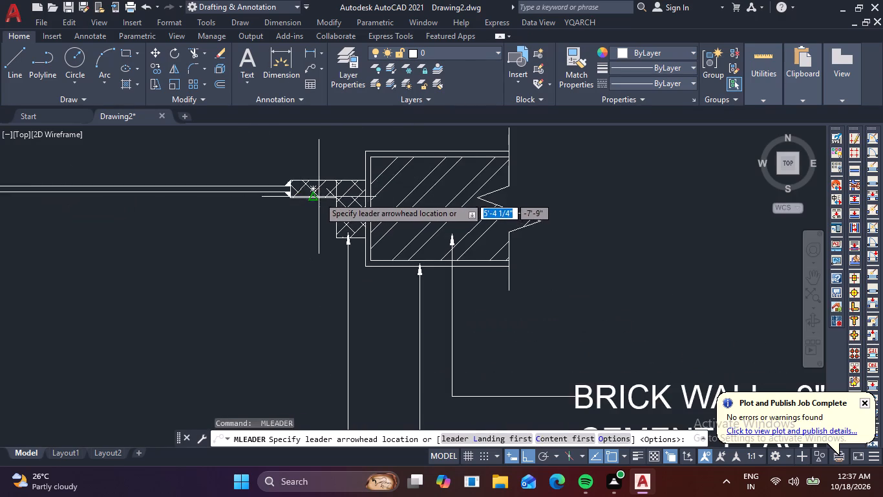
{"action": "scroll", "coordinate": [319, 196], "scroll_direction": "up", "scroll_amount": 1}
{"action": "left_click", "coordinate": [299, 190]}
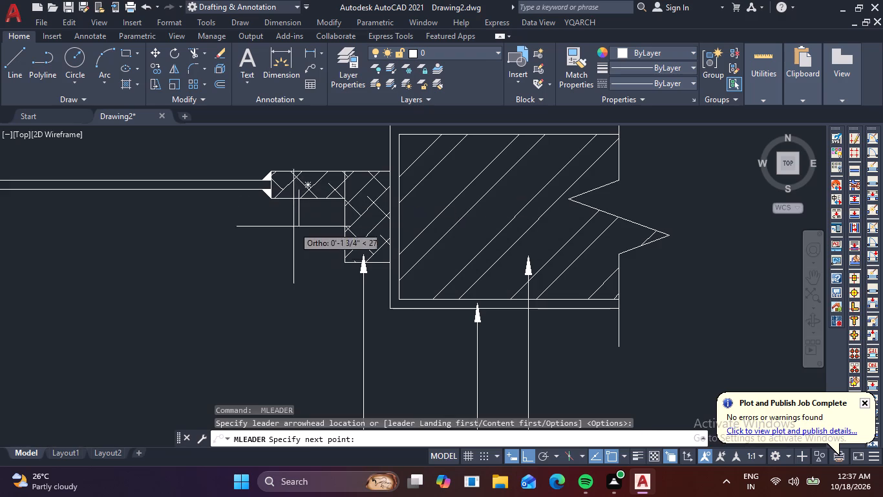
{"action": "scroll", "coordinate": [301, 277], "scroll_direction": "down", "scroll_amount": 2}
{"action": "middle_click_drag", "start_coordinate": [314, 294], "coordinate": [298, 148]}
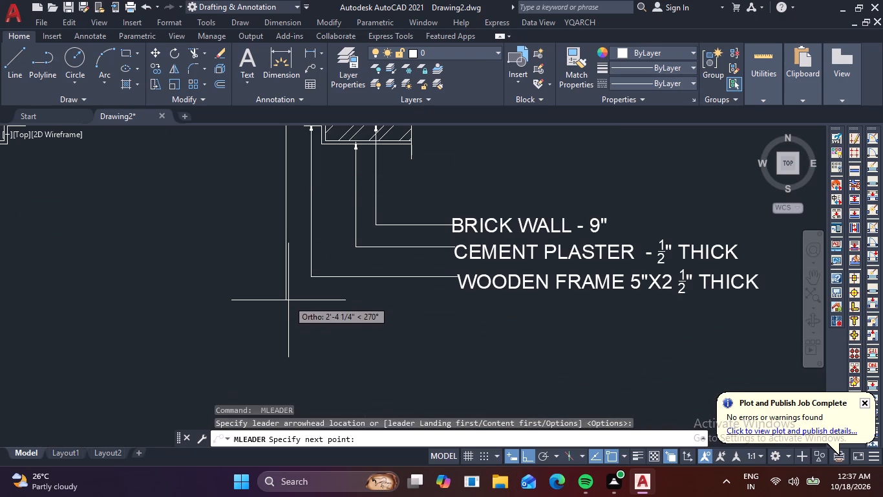
{"action": "left_click", "coordinate": [288, 302]}
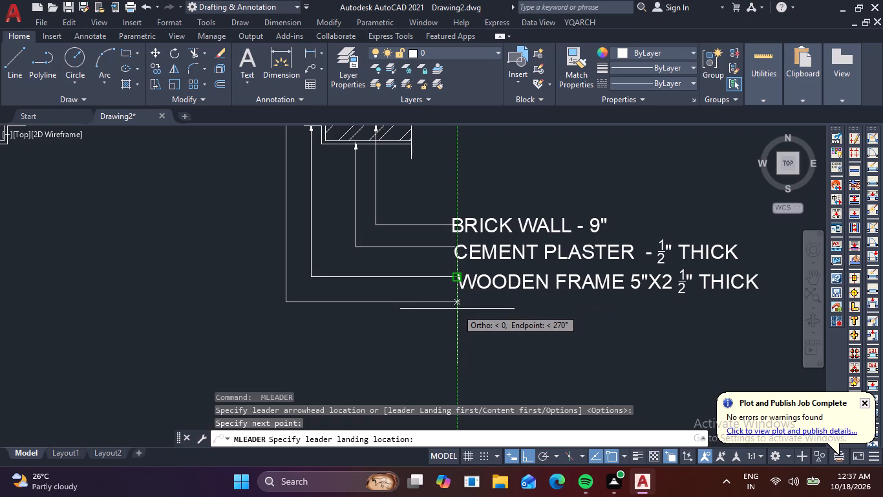
{"action": "left_click", "coordinate": [457, 309]}
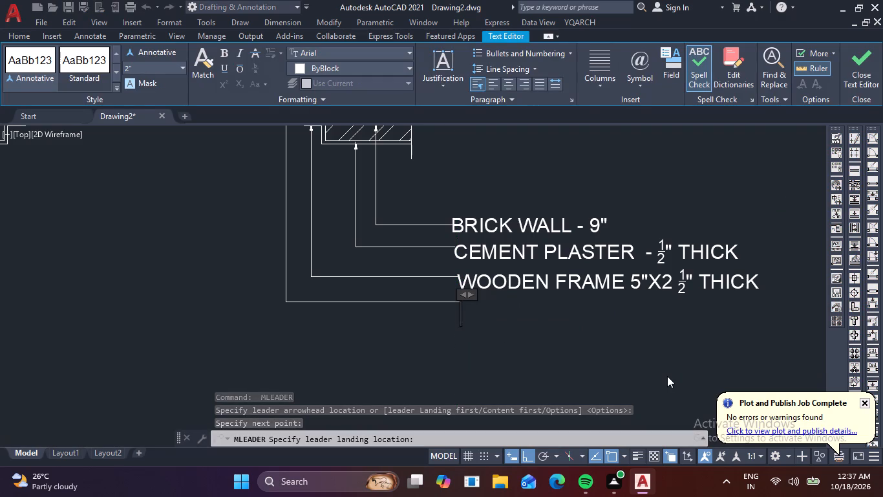
Enter WOODEN STYLE 1 1/2"X4" THICK as the fourth leader's text and finish the note.
{"action": "type", "text": "WOODEN"}
{"action": "key", "text": "space"}
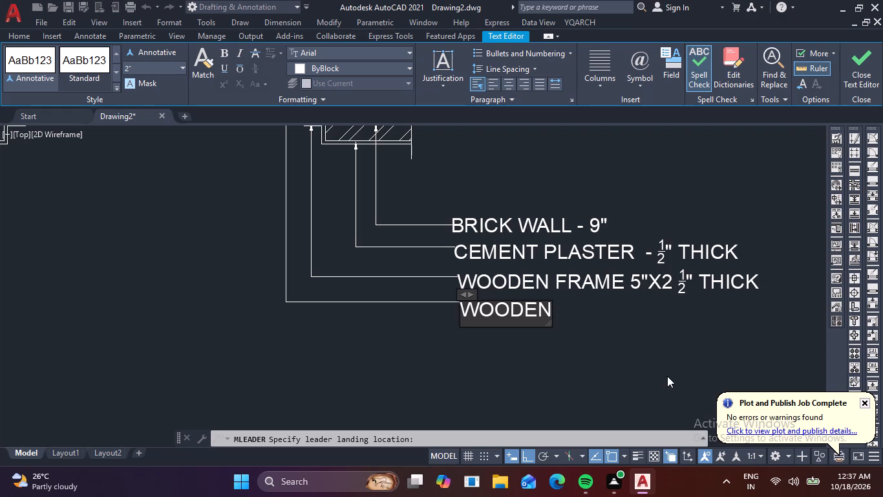
{"action": "type", "text": "STYLE"}
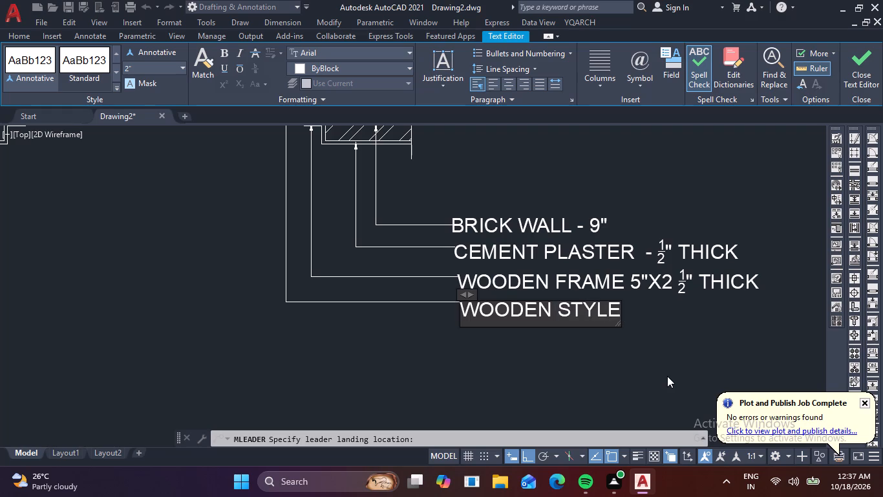
{"action": "key", "text": "BackSpace"}
{"action": "key", "text": "BackSpace"}
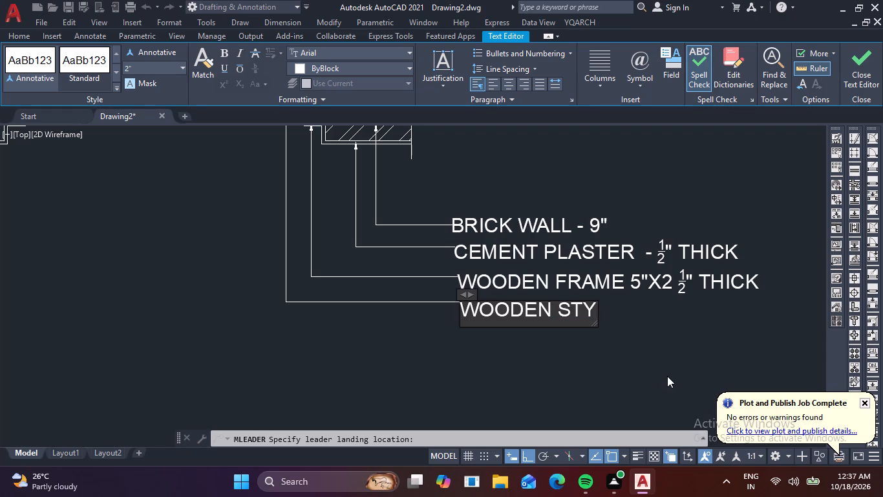
{"action": "type", "text": "EL"}
{"action": "key", "text": "space"}
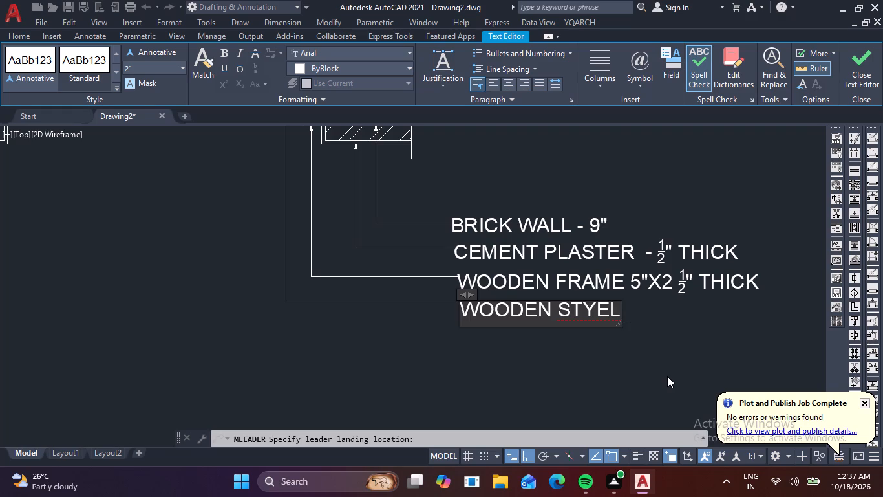
{"action": "key", "text": "backslash"}
{"action": "key", "text": "BackSpace"}
{"action": "key", "text": "BackSpace"}
{"action": "key", "text": "BackSpace"}
{"action": "key", "text": "BackSpace"}
{"action": "type", "text": "LE"}
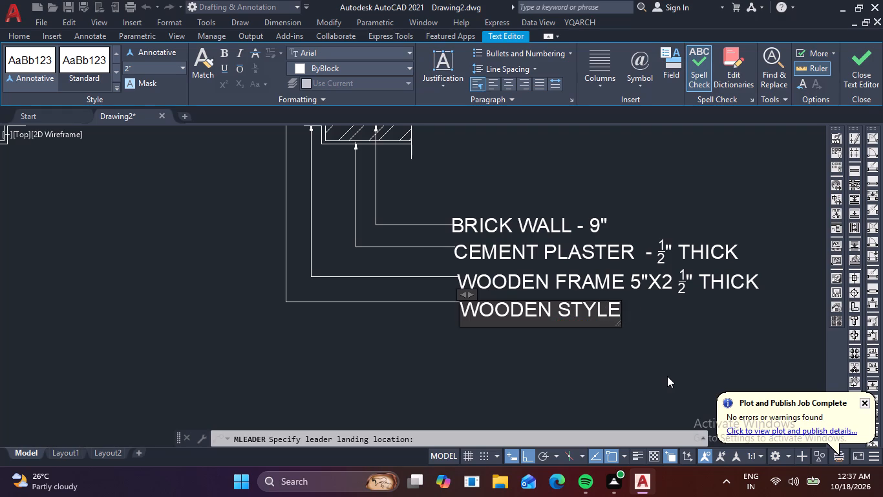
{"action": "key", "text": "space"}
{"action": "type", "text": "1 1/2"}
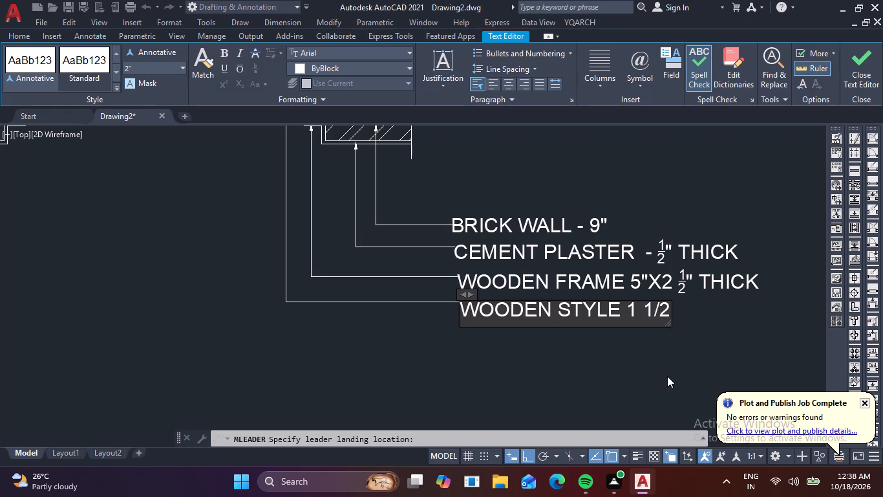
{"action": "key", "text": "shift+quotedbl"}
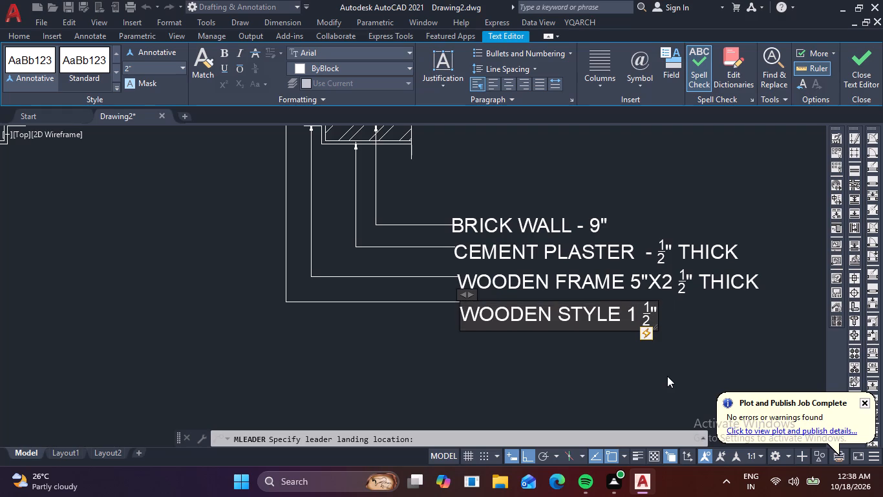
{"action": "key", "text": "x"}
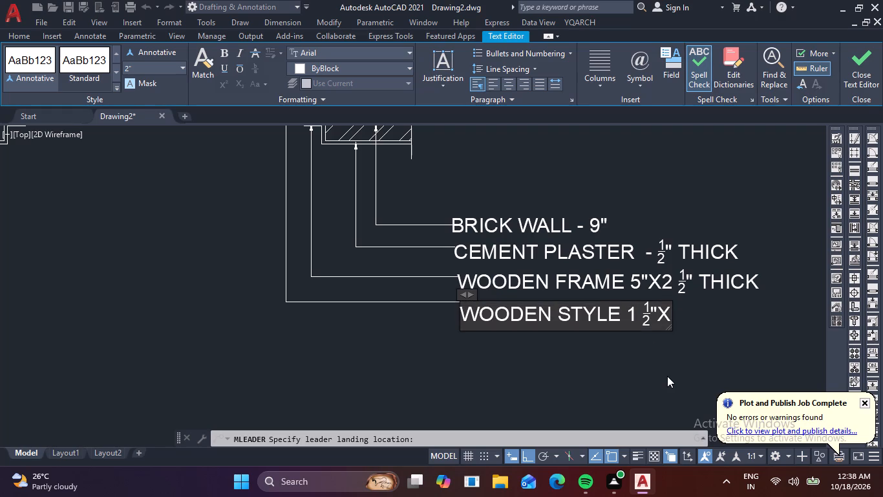
{"action": "key", "text": "4"}
{"action": "key", "text": "shift+quotedbl"}
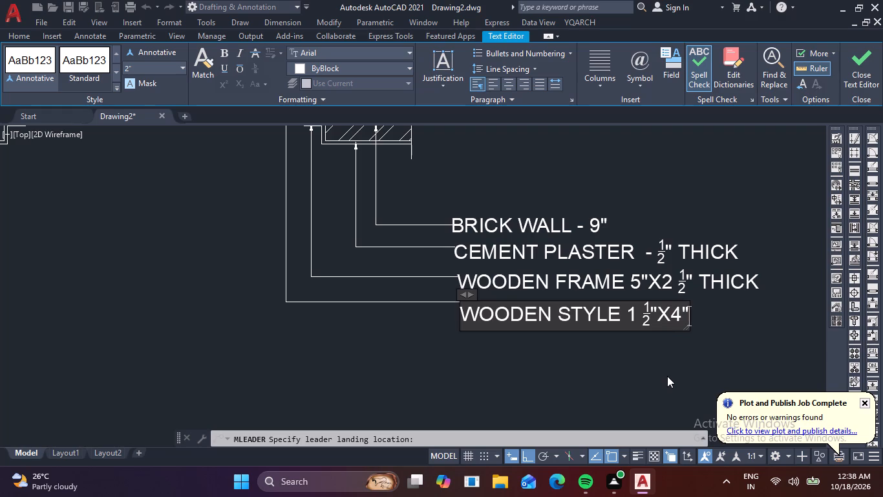
{"action": "key", "text": "space"}
{"action": "type", "text": "TJ"}
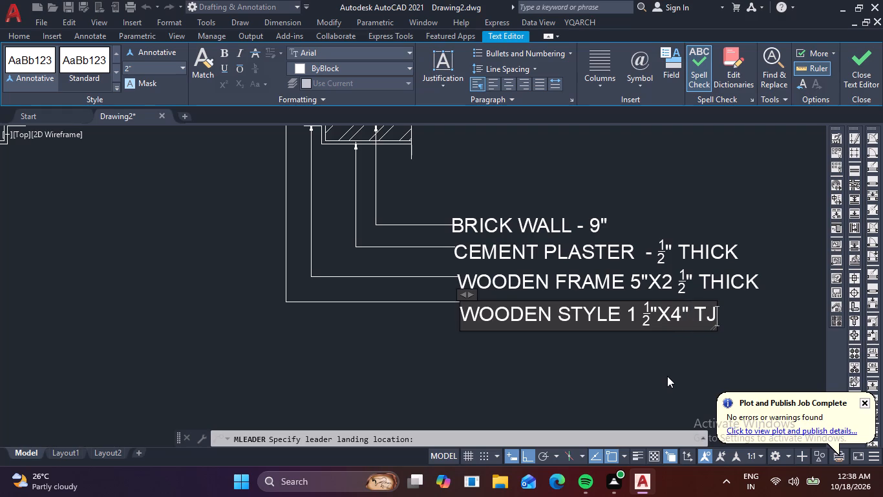
{"action": "key", "text": "BackSpace"}
{"action": "type", "text": "HICK"}
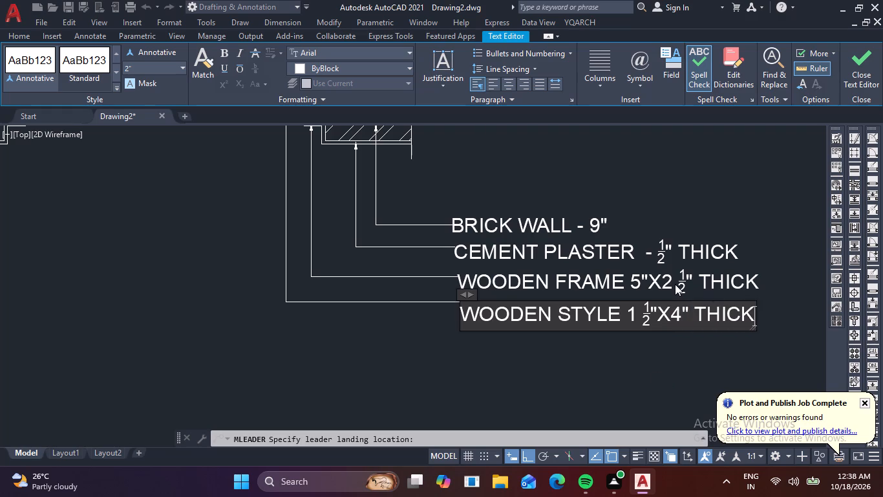
{"action": "left_click", "coordinate": [432, 363]}
Place a fifth multileader from the triangular bead at the door member's inner end, about 2'-7 1/4" down, landing below the WOODEN STYLE note.
{"action": "scroll", "coordinate": [319, 232], "scroll_direction": "down", "scroll_amount": 1}
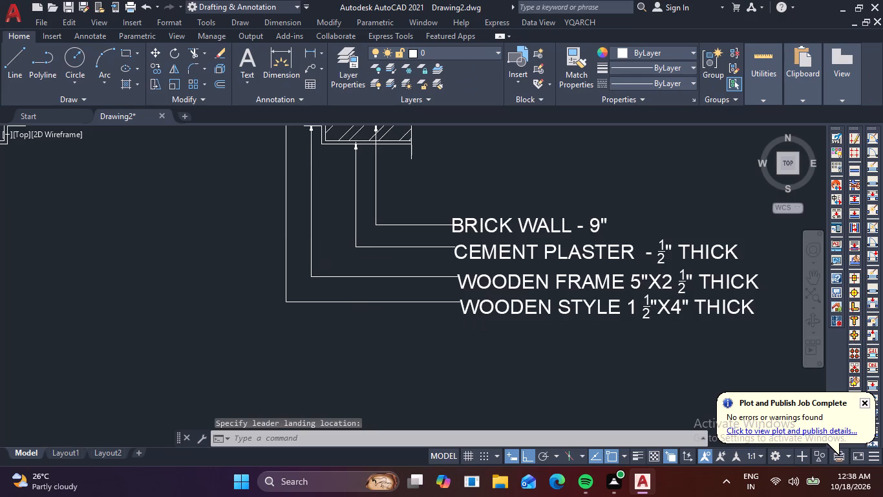
{"action": "scroll", "coordinate": [286, 155], "scroll_direction": "up", "scroll_amount": 3}
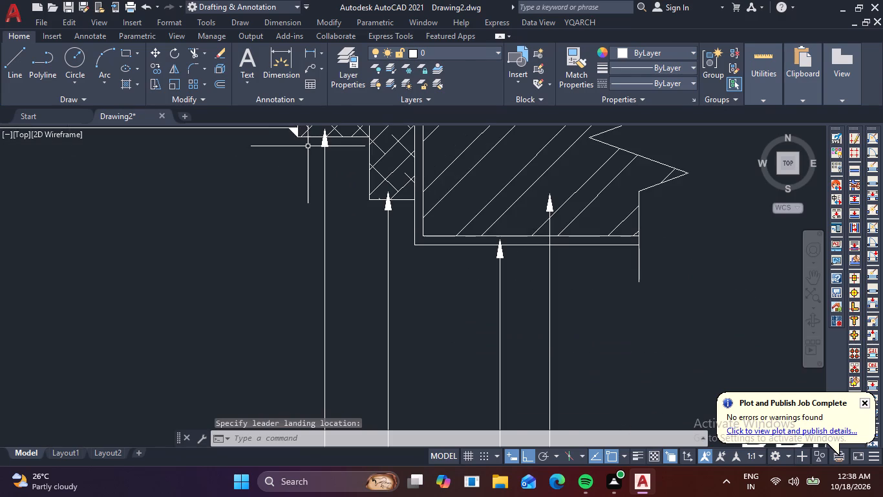
{"action": "middle_click_drag", "start_coordinate": [308, 146], "coordinate": [329, 210]}
{"action": "key", "text": "space"}
{"action": "scroll", "coordinate": [310, 196], "scroll_direction": "up", "scroll_amount": 2}
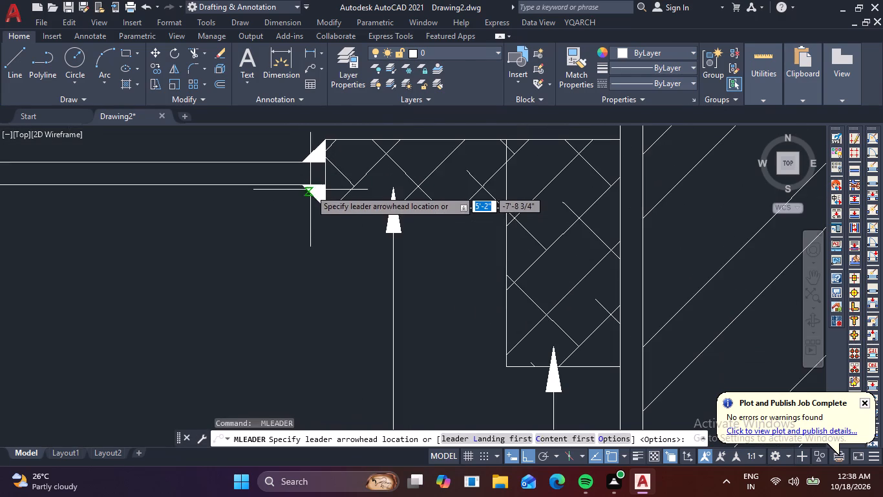
{"action": "left_click", "coordinate": [317, 195]}
{"action": "scroll", "coordinate": [322, 259], "scroll_direction": "down", "scroll_amount": 2}
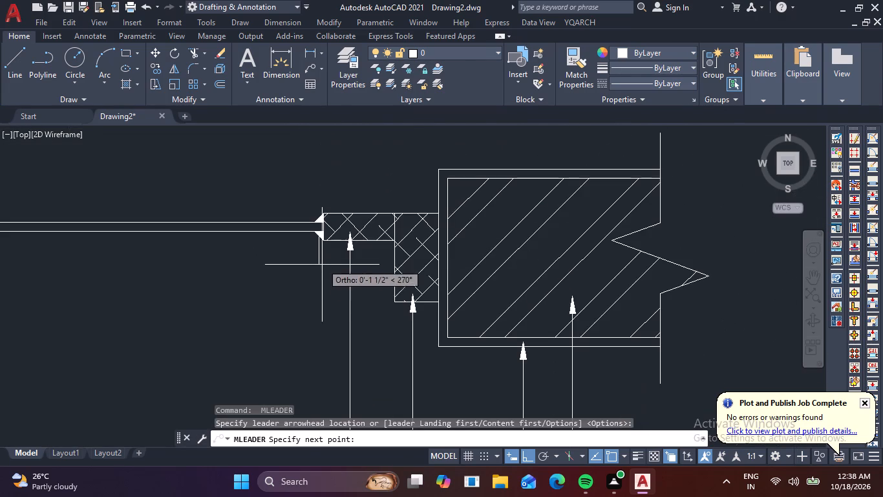
{"action": "scroll", "coordinate": [332, 324], "scroll_direction": "down", "scroll_amount": 2}
{"action": "middle_click_drag", "start_coordinate": [332, 345], "coordinate": [328, 182]}
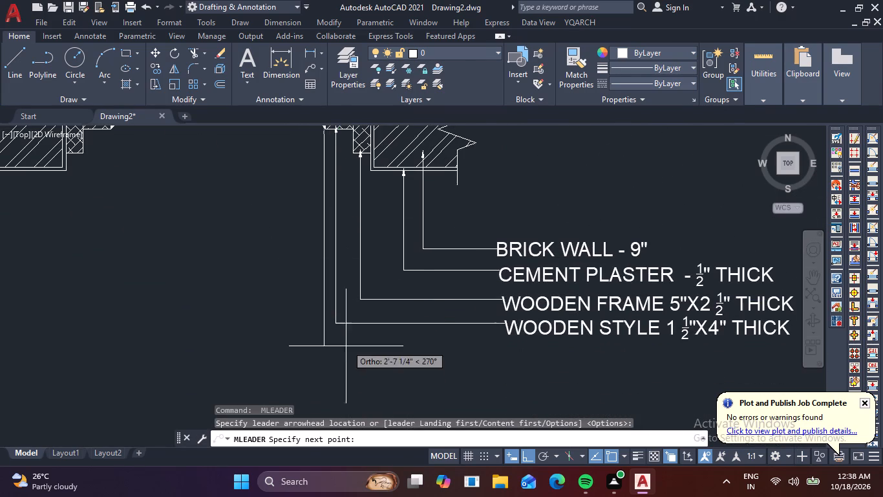
{"action": "left_click", "coordinate": [324, 350]}
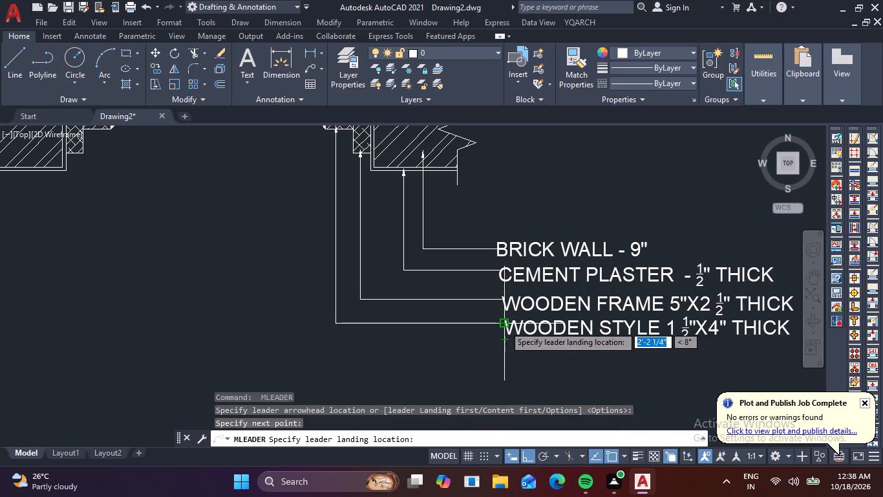
{"action": "left_click", "coordinate": [507, 360]}
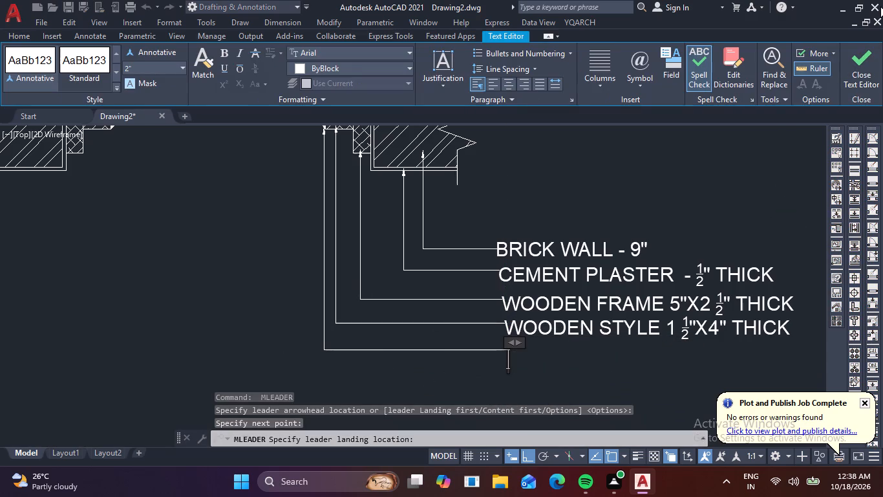
Enter WOODEN BEADING 1/2" THICK as the fifth leader's text and finish the note.
{"action": "type", "text": "WOODEN"}
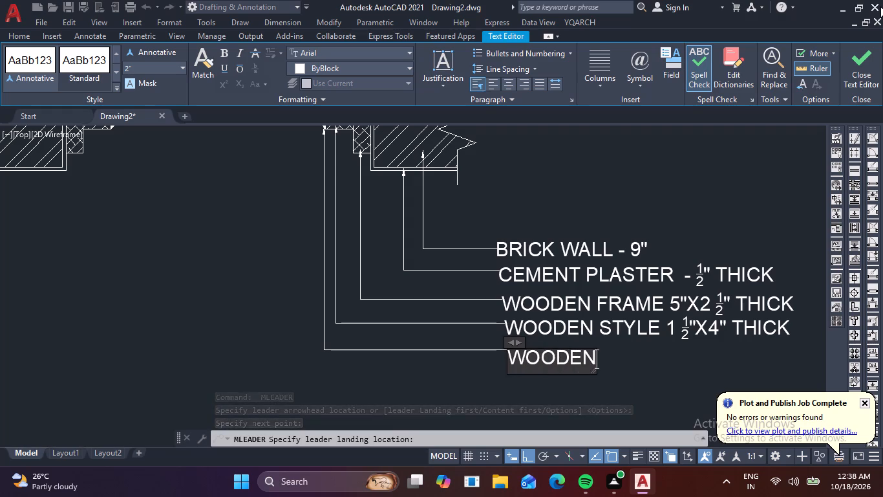
{"action": "key", "text": "space"}
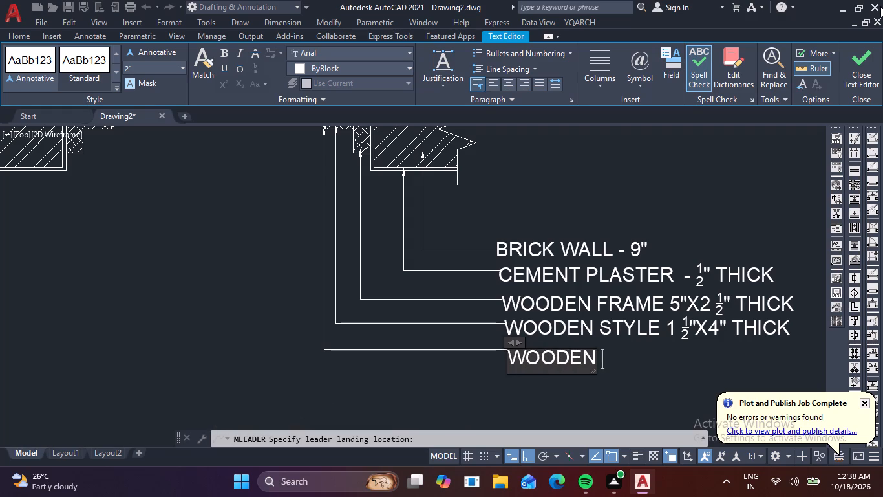
{"action": "type", "text": "BEARI"}
{"action": "type", "text": "NG"}
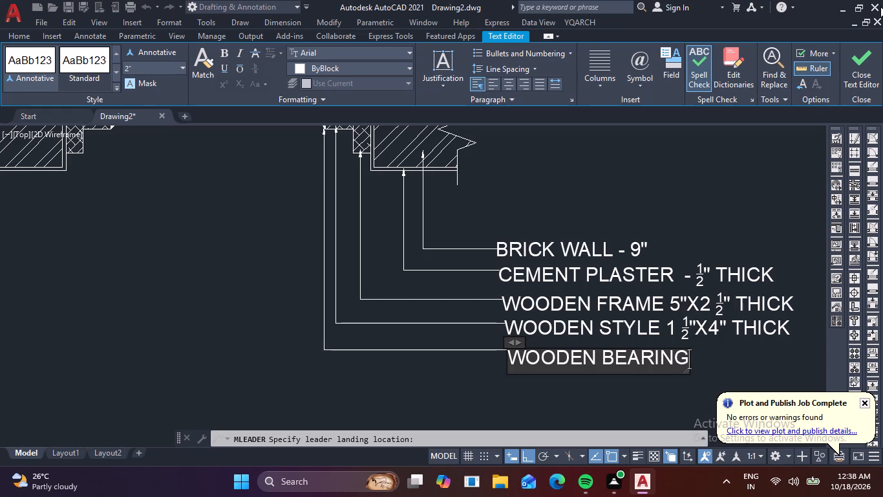
{"action": "key", "text": "BackSpace"}
{"action": "key", "text": "BackSpace"}
{"action": "key", "text": "BackSpace"}
{"action": "key", "text": "BackSpace"}
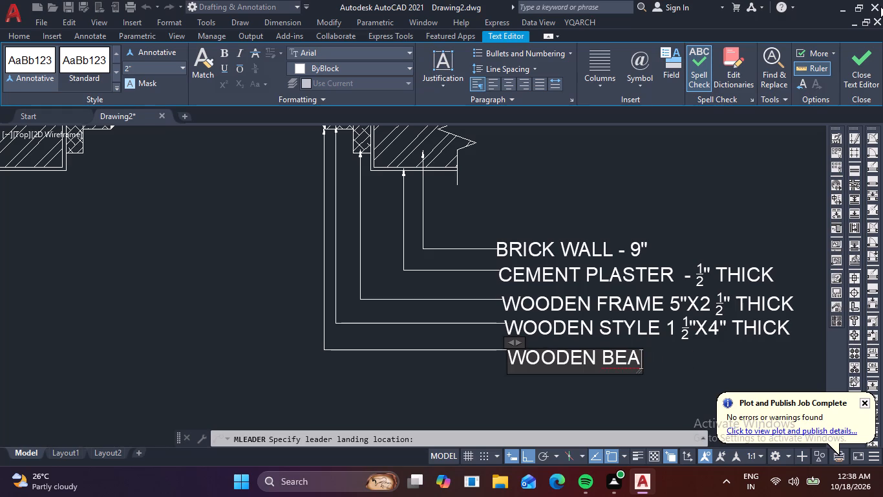
{"action": "type", "text": "DINF"}
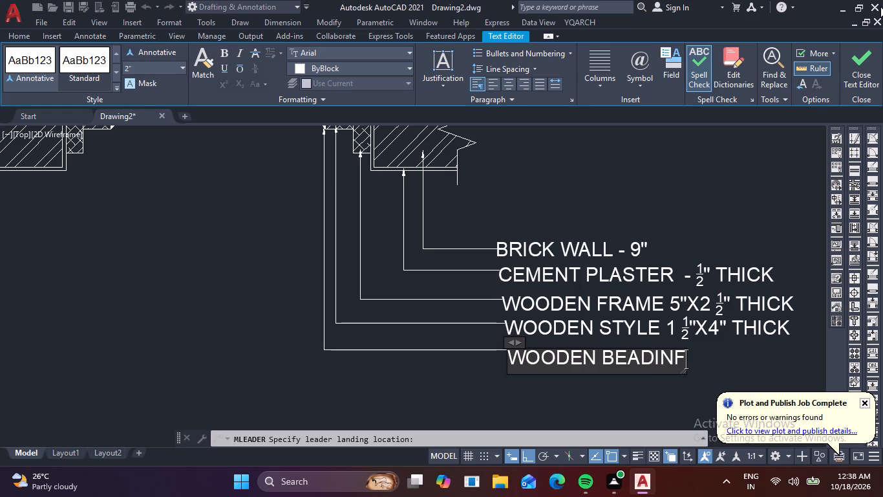
{"action": "key", "text": "BackSpace"}
{"action": "key", "text": "g"}
{"action": "key", "text": "space"}
{"action": "type", "text": "1/2"}
{"action": "key", "text": "shift+quotedbl"}
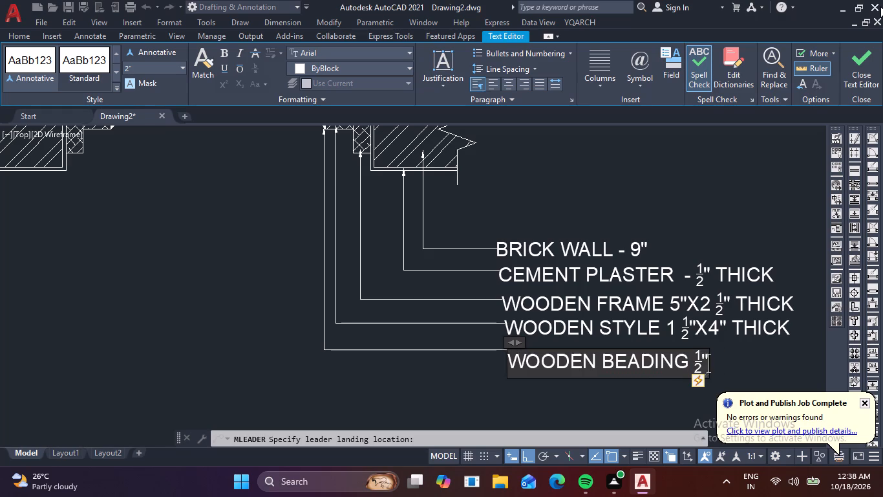
{"action": "key", "text": "space"}
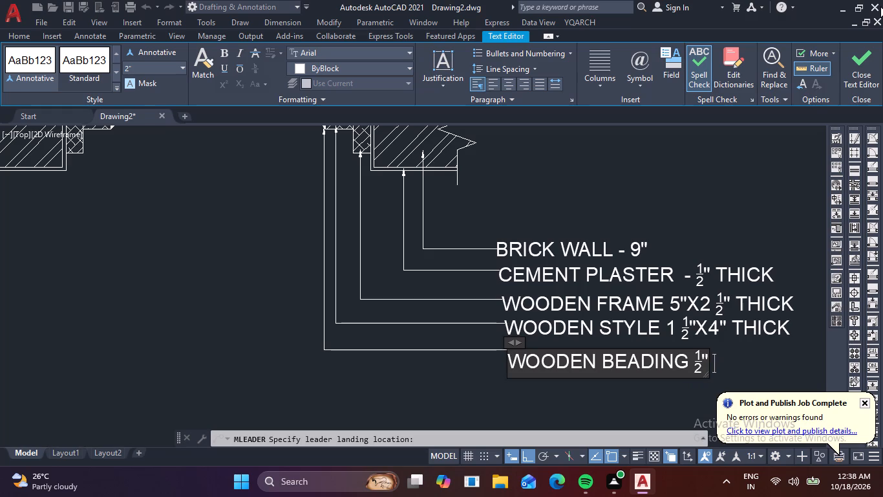
{"action": "type", "text": "THICK"}
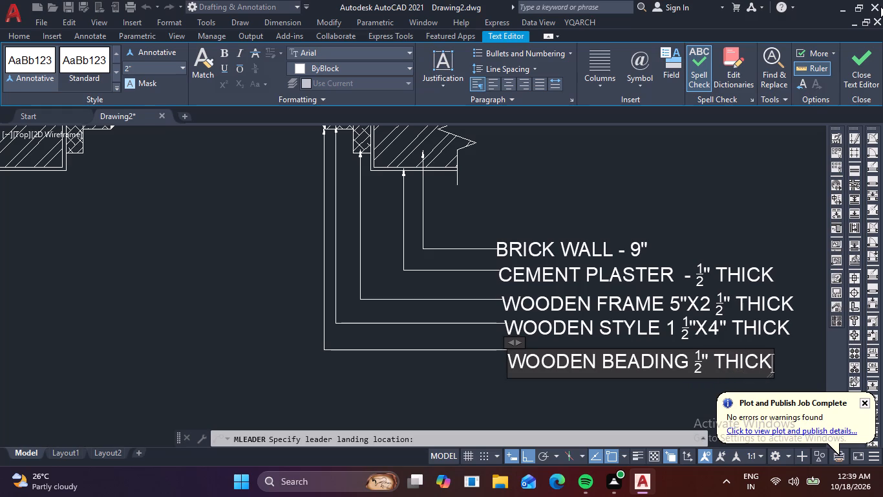
{"action": "left_click", "coordinate": [610, 201]}
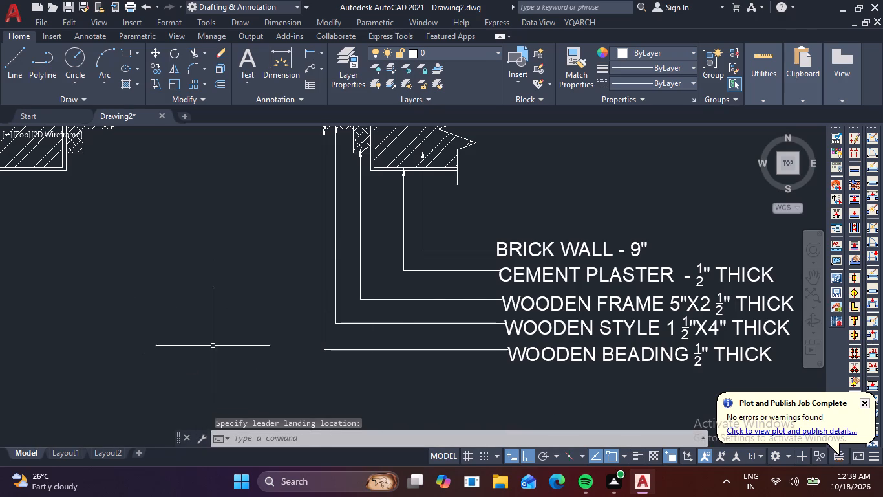
Place a sixth multileader from the thin door panel just inside the right-hand bead, about 3' down, landing below the WOODEN BEADING note.
{"action": "scroll", "coordinate": [217, 344], "scroll_direction": "down", "scroll_amount": 1}
{"action": "scroll", "coordinate": [265, 195], "scroll_direction": "up", "scroll_amount": 2}
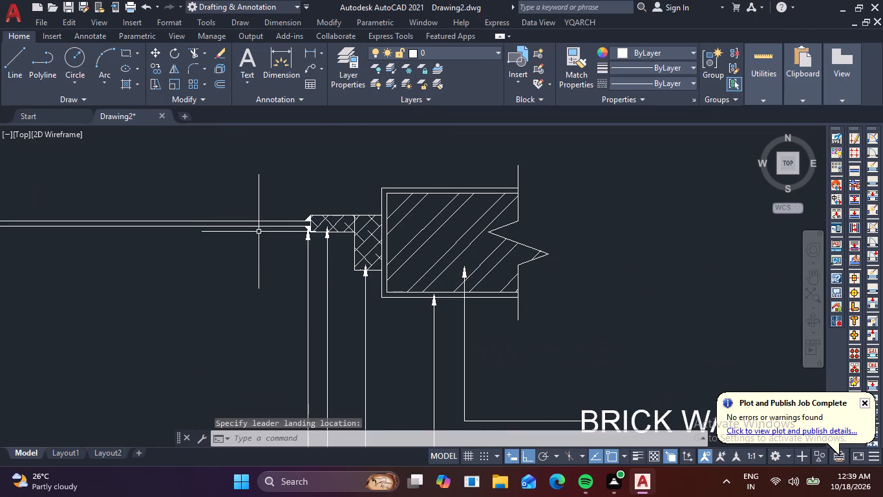
{"action": "key", "text": "space"}
{"action": "scroll", "coordinate": [262, 223], "scroll_direction": "up", "scroll_amount": 1}
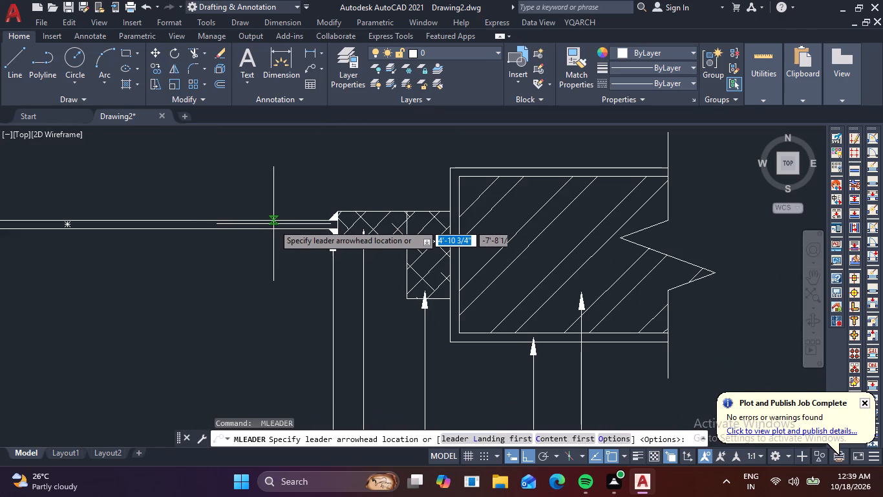
{"action": "scroll", "coordinate": [273, 225], "scroll_direction": "up", "scroll_amount": 2}
{"action": "left_click", "coordinate": [273, 225]}
{"action": "scroll", "coordinate": [270, 298], "scroll_direction": "down", "scroll_amount": 3}
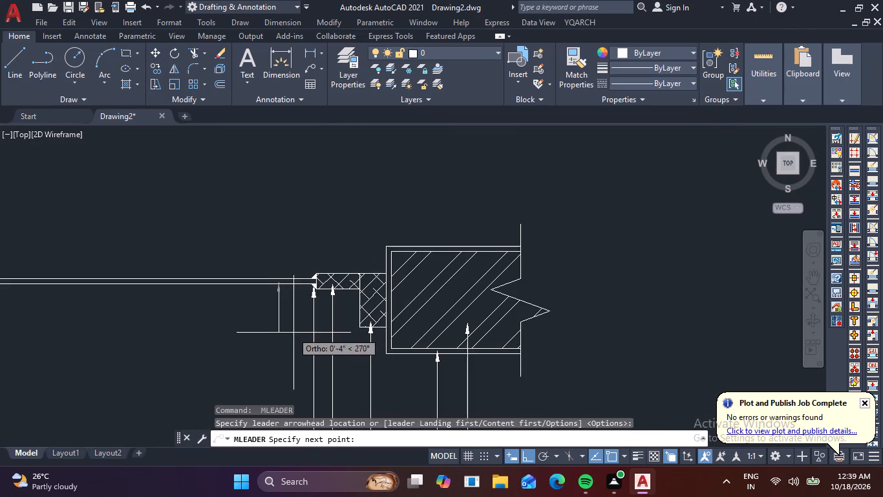
{"action": "scroll", "coordinate": [298, 351], "scroll_direction": "down", "scroll_amount": 1}
{"action": "middle_click_drag", "start_coordinate": [290, 384], "coordinate": [306, 263]}
{"action": "scroll", "coordinate": [304, 236], "scroll_direction": "down", "scroll_amount": 2}
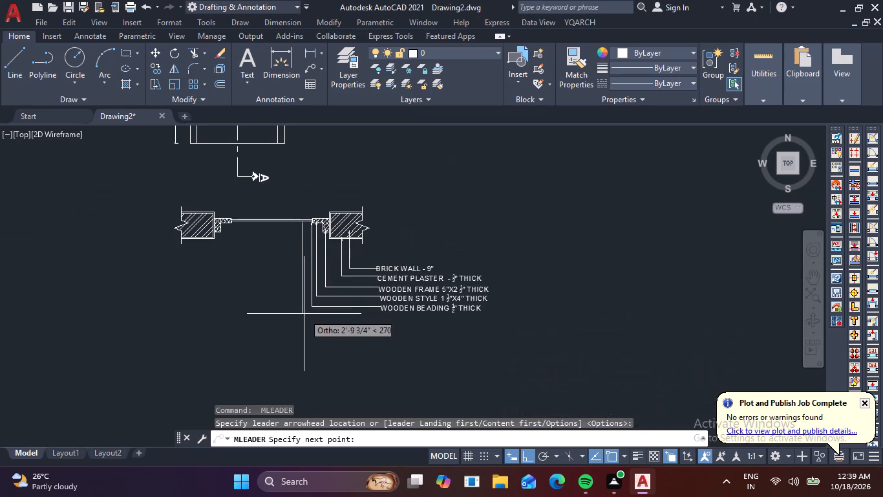
{"action": "scroll", "coordinate": [306, 324], "scroll_direction": "up", "scroll_amount": 2}
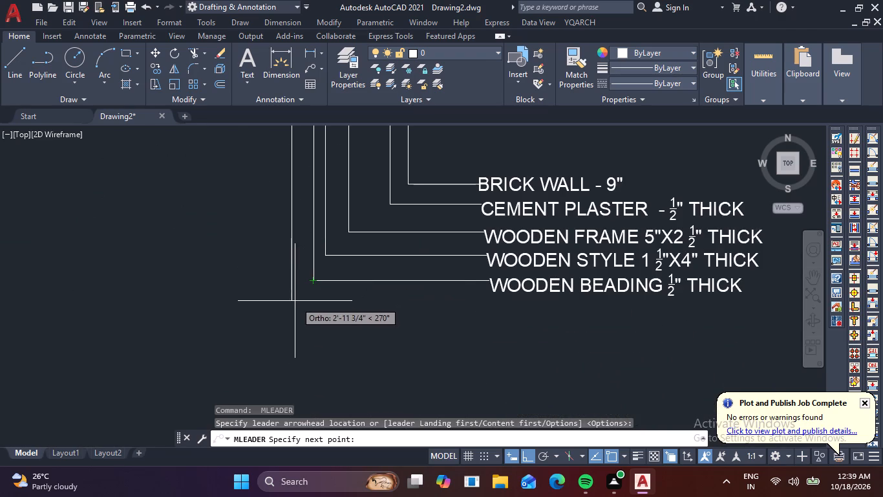
{"action": "left_click", "coordinate": [290, 307]}
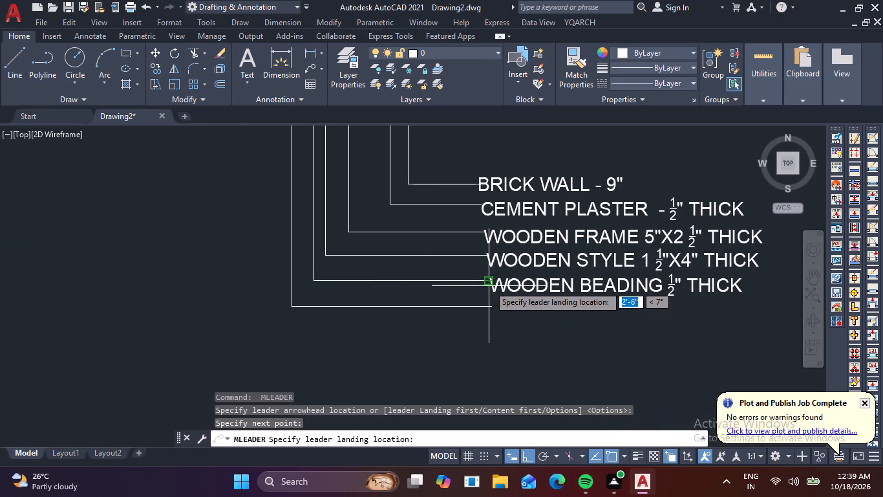
{"action": "scroll", "coordinate": [487, 282], "scroll_direction": "up", "scroll_amount": 3}
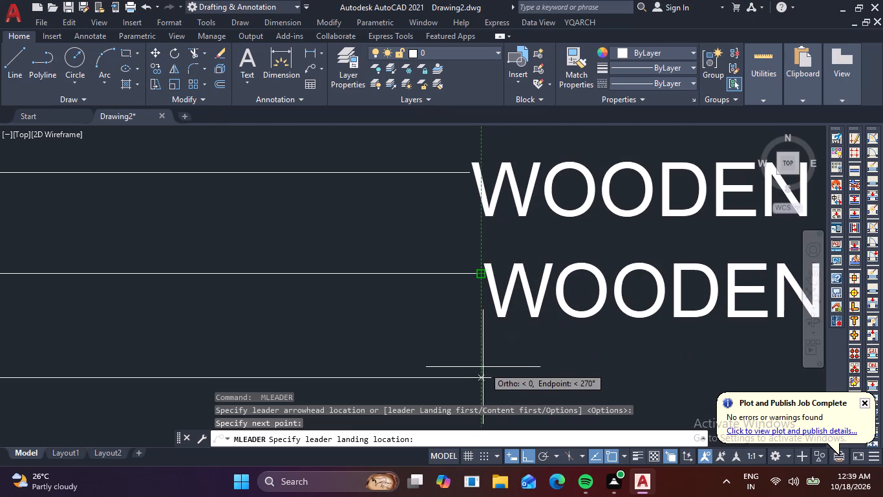
{"action": "left_click", "coordinate": [478, 379]}
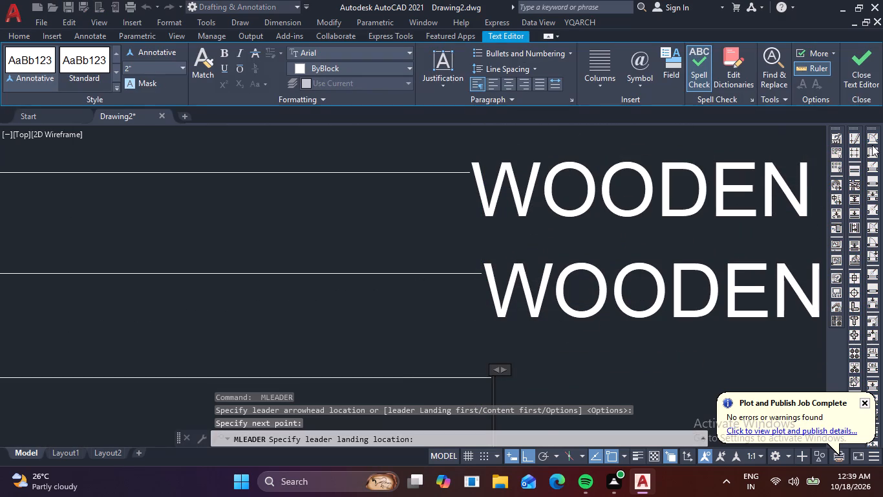
Enter WOODEN PANEL 1/2"X-2'-7" THICK as the sixth leader's text and finish the note.
{"action": "type", "text": "WOODEN"}
{"action": "key", "text": "space"}
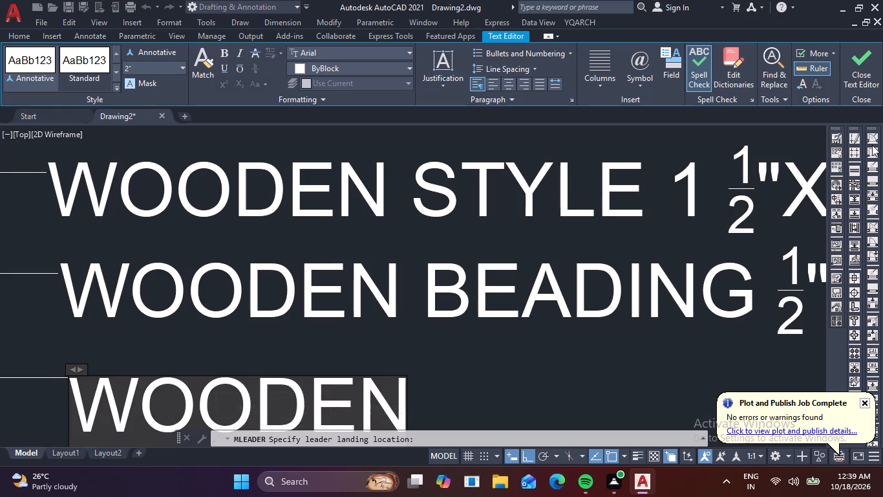
{"action": "type", "text": "PANEL"}
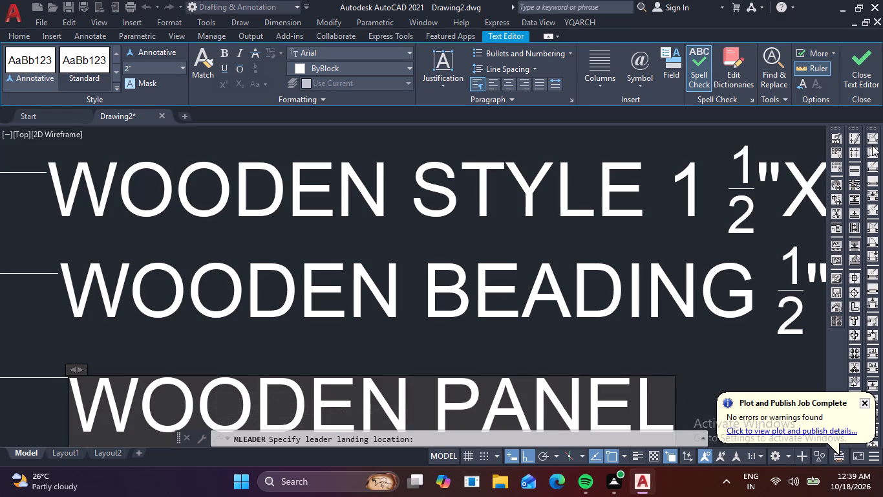
{"action": "key", "text": "space"}
{"action": "key", "text": "1"}
{"action": "type", "text": "/2\""}
{"action": "key", "text": "space"}
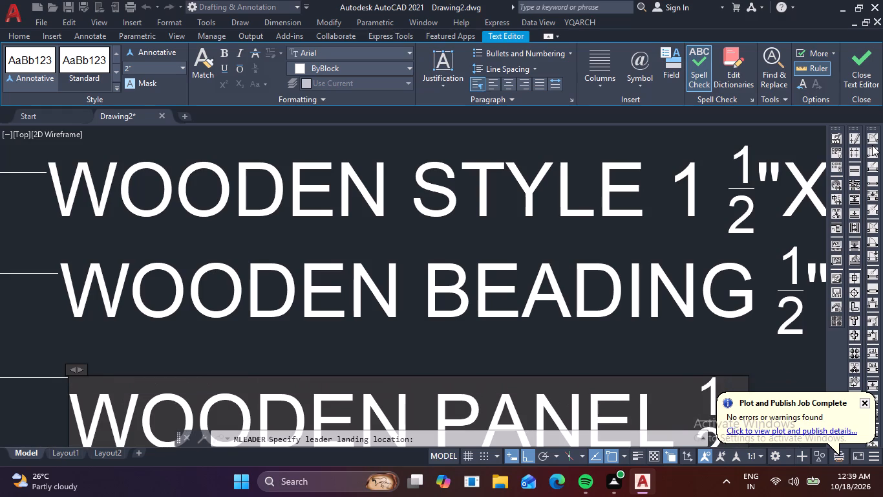
{"action": "key", "text": "BackSpace"}
{"action": "key", "text": "x"}
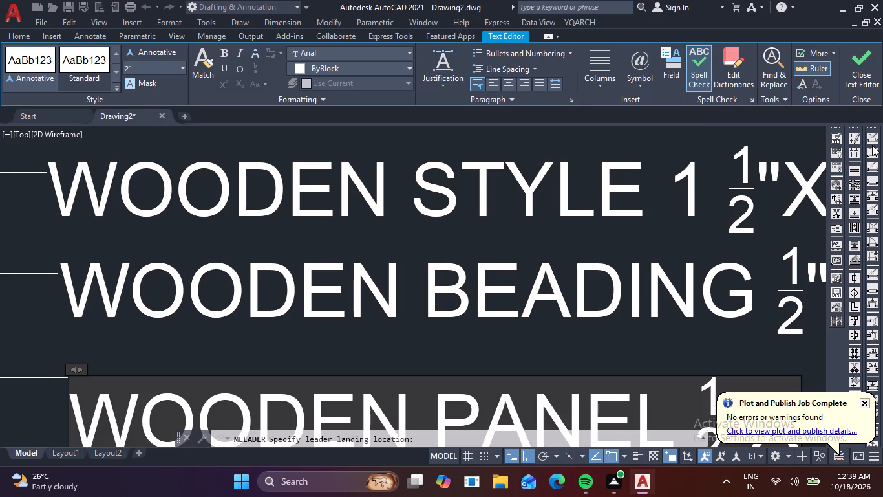
{"action": "key", "text": "minus"}
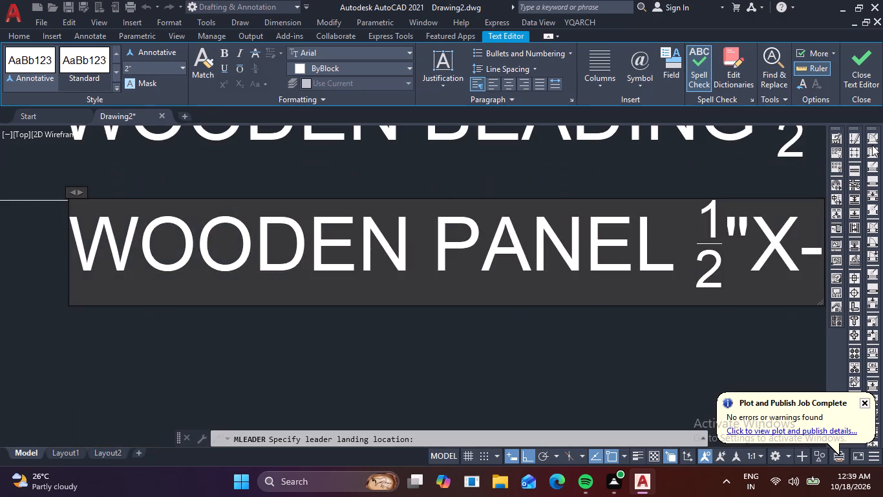
{"action": "type", "text": "2'2"}
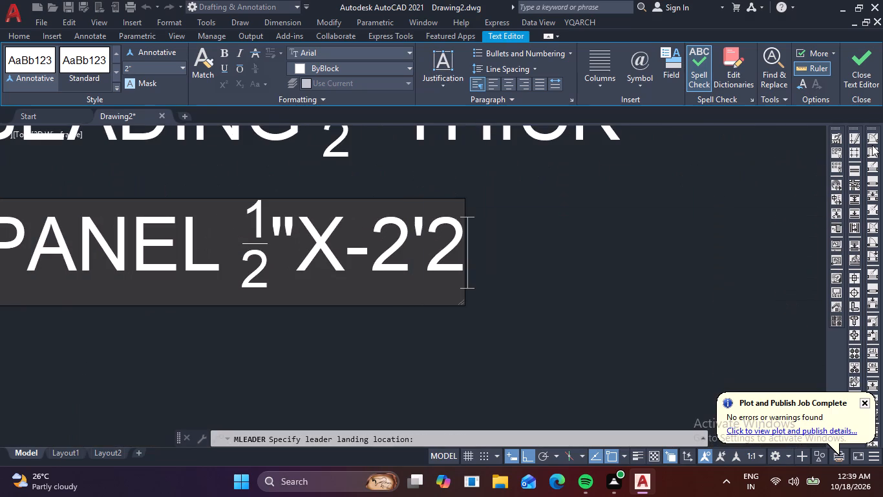
{"action": "key", "text": "BackSpace"}
{"action": "key", "text": "minus"}
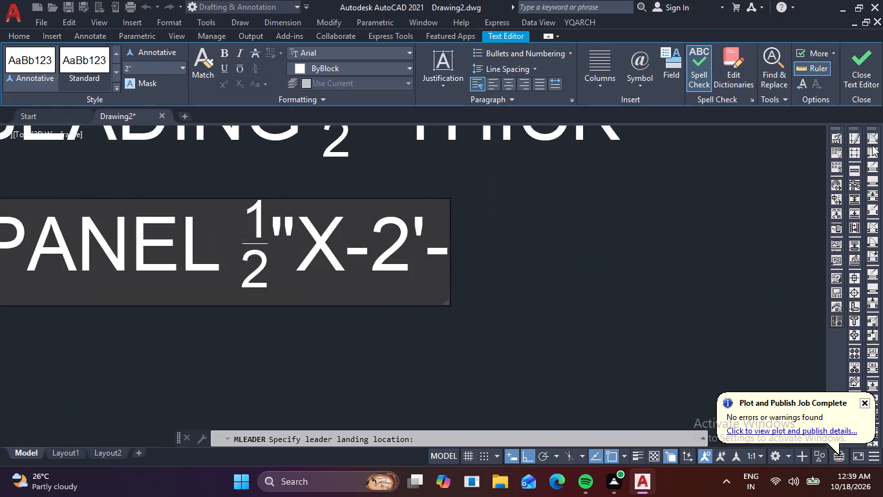
{"action": "type", "text": "7\""}
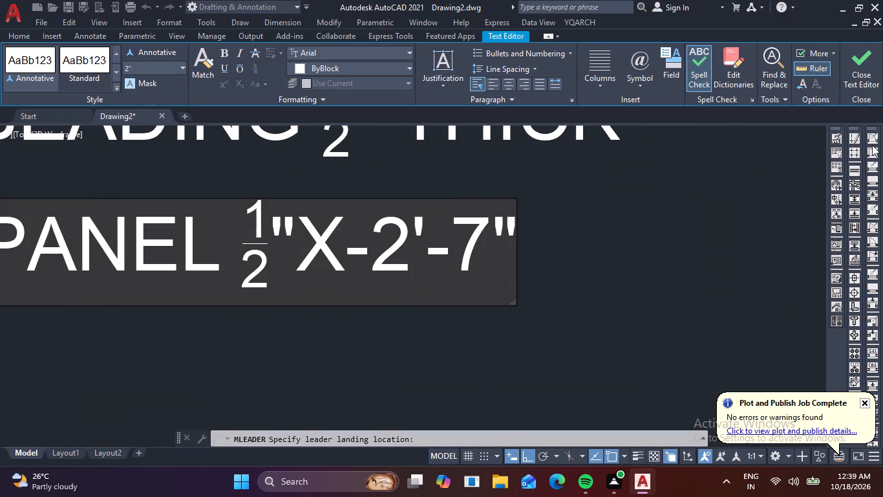
{"action": "key", "text": "space"}
{"action": "type", "text": "THICK"}
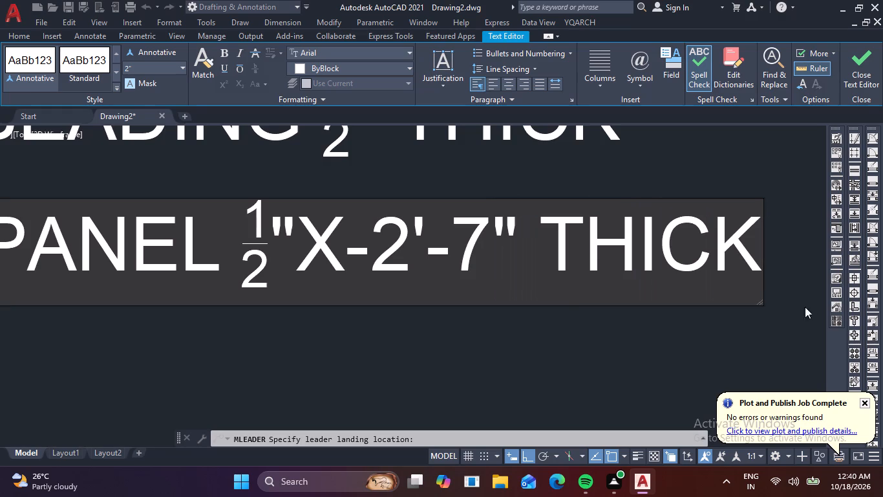
{"action": "left_click", "coordinate": [790, 315]}
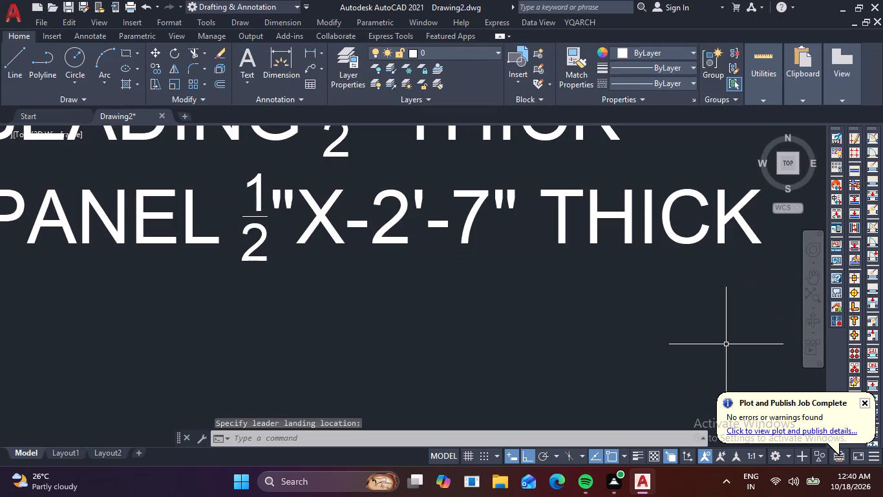
Save the drawing in the Documents folder under the name DOOR PLUSH.
{"action": "scroll", "coordinate": [643, 399], "scroll_direction": "down", "scroll_amount": 1}
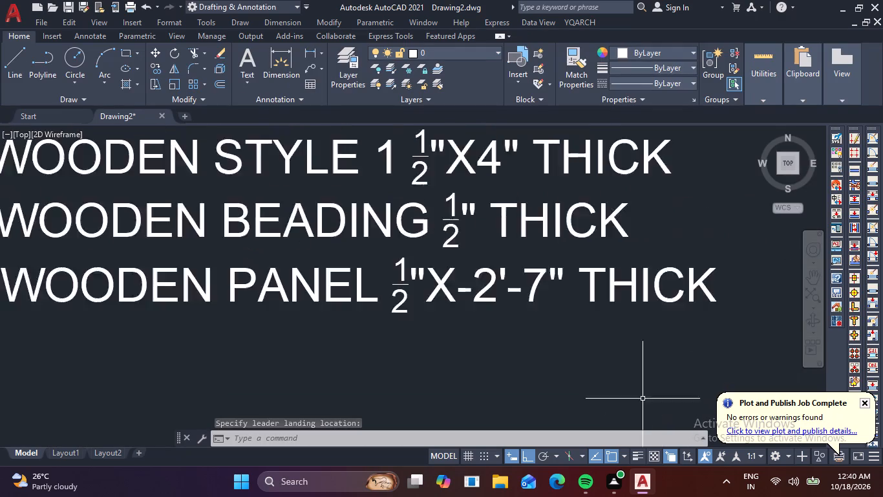
{"action": "scroll", "coordinate": [639, 393], "scroll_direction": "down", "scroll_amount": 2}
{"action": "scroll", "coordinate": [557, 362], "scroll_direction": "down", "scroll_amount": 1}
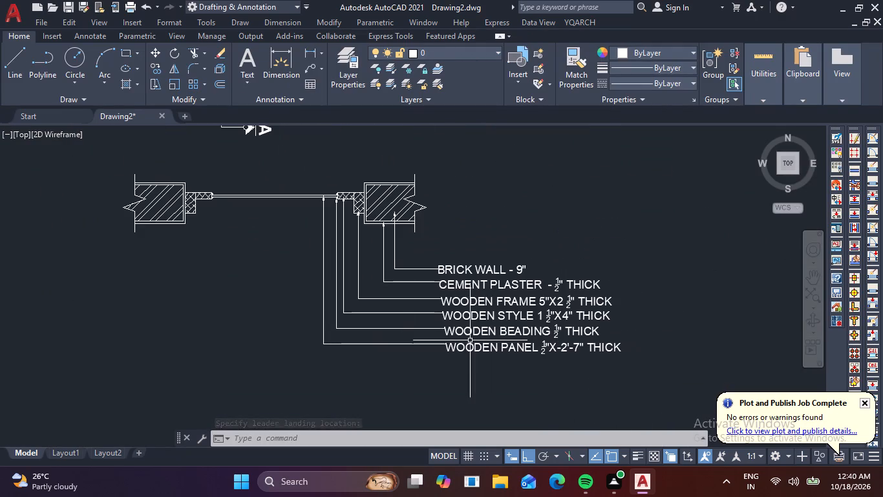
{"action": "scroll", "coordinate": [315, 275], "scroll_direction": "down", "scroll_amount": 3}
{"action": "middle_click_drag", "start_coordinate": [307, 286], "coordinate": [331, 316]}
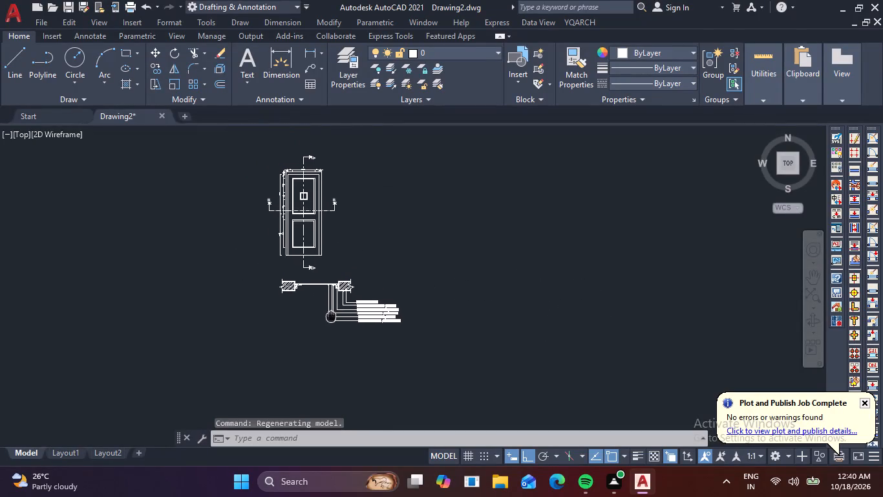
{"action": "middle_click_drag", "start_coordinate": [331, 316], "coordinate": [332, 319]}
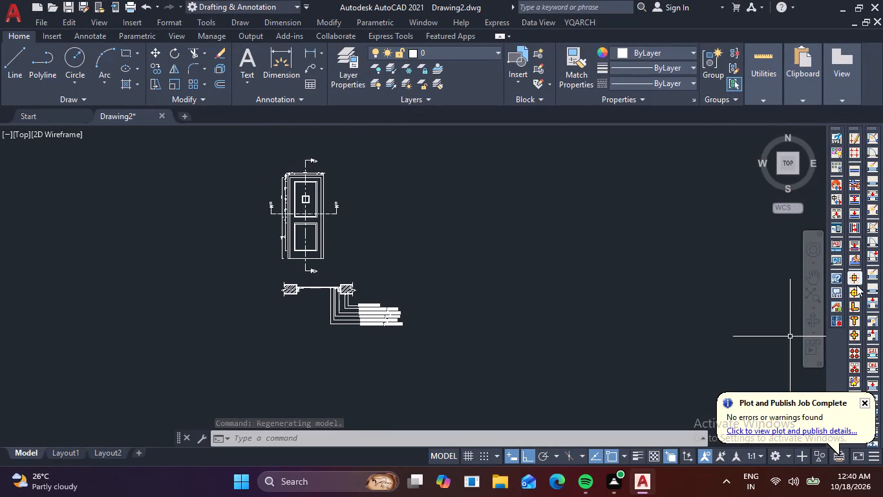
{"action": "key", "text": "ctrl+s"}
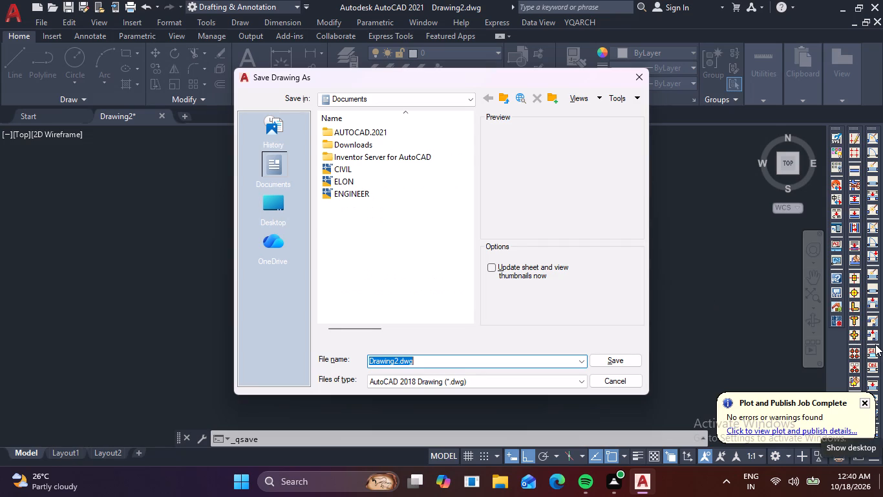
{"action": "key", "text": "d"}
{"action": "type", "text": "OOR"}
{"action": "key", "text": "space"}
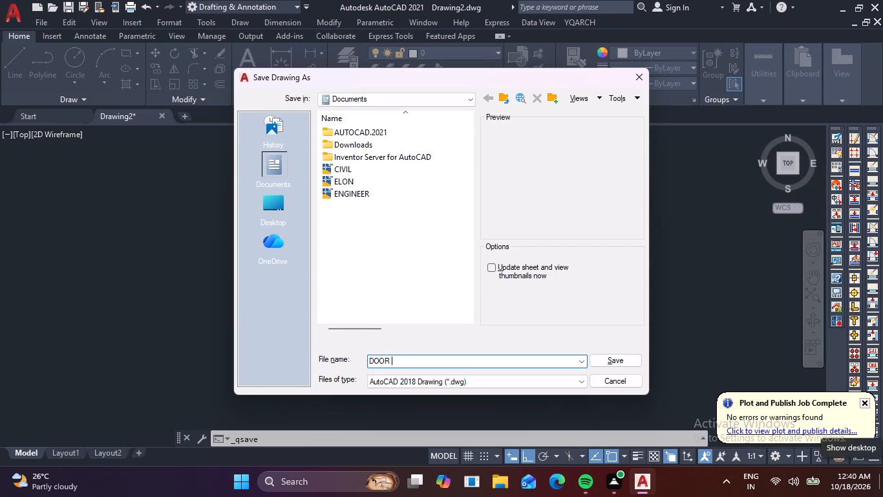
{"action": "type", "text": "PLU"}
{"action": "type", "text": "SH"}
{"action": "left_click", "coordinate": [627, 360]}
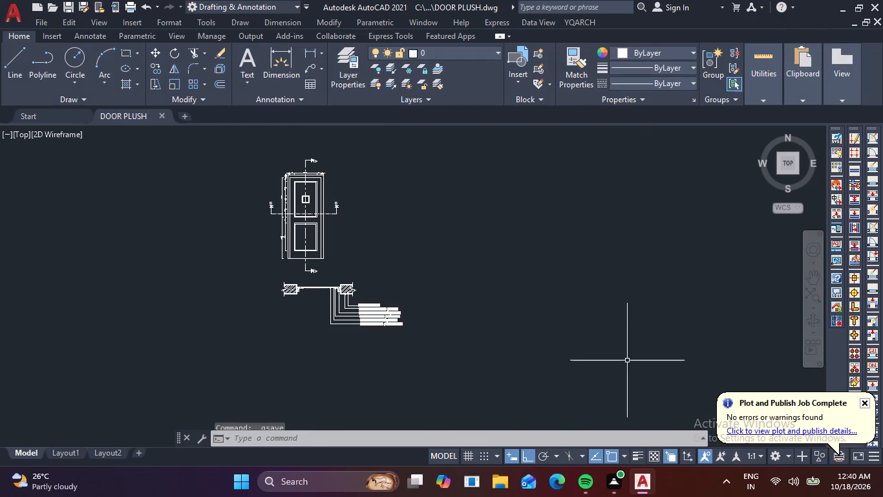
Reuse the previous plot's page setup, window the plot area around the door elevation and annotated section, and preview the plot.
{"action": "key", "text": "ctrl+p"}
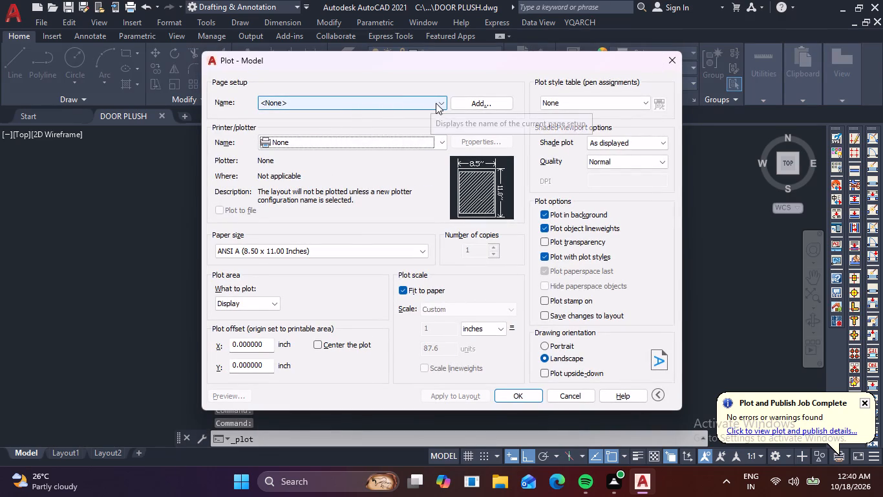
{"action": "left_click", "coordinate": [436, 103]}
{"action": "left_click", "coordinate": [423, 126]}
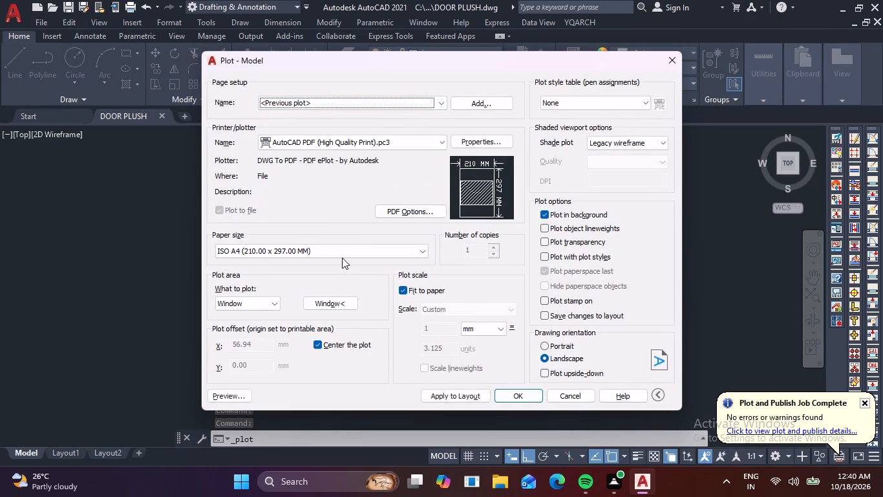
{"action": "left_click", "coordinate": [330, 301]}
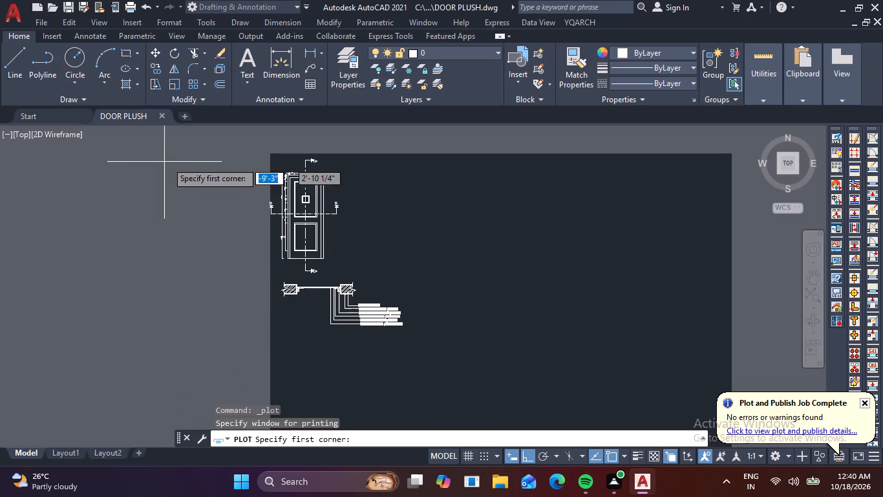
{"action": "left_click", "coordinate": [261, 153]}
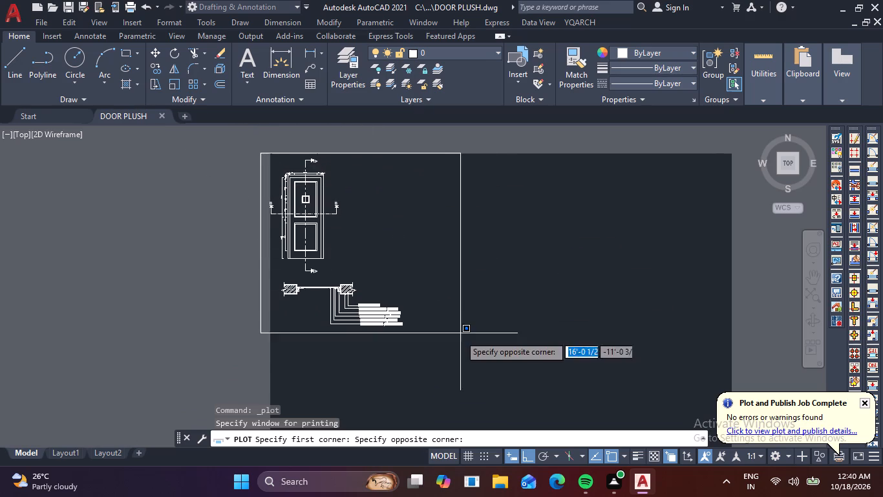
{"action": "left_click", "coordinate": [409, 338]}
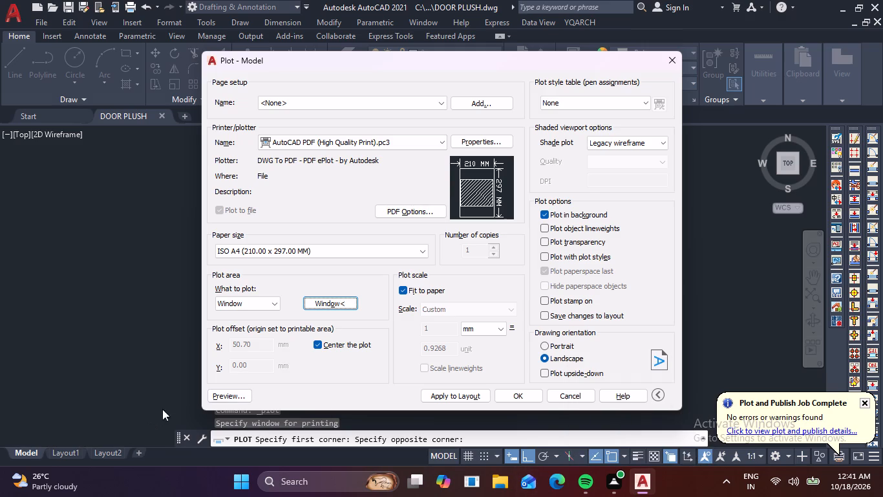
{"action": "left_click", "coordinate": [224, 395]}
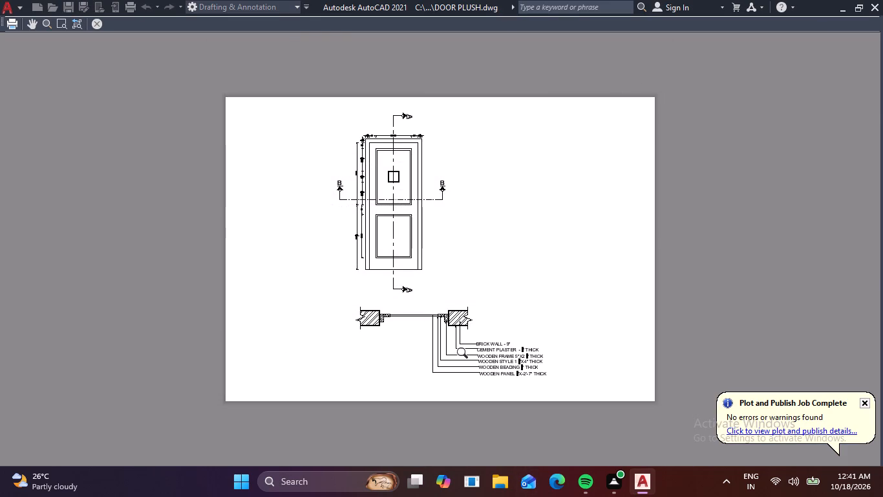
Check the plot preview, apply the plot settings to the layout, and plot to DOOR PLUSH-Model.pdf in the Documents folder.
{"action": "scroll", "coordinate": [394, 325], "scroll_direction": "up", "scroll_amount": 2}
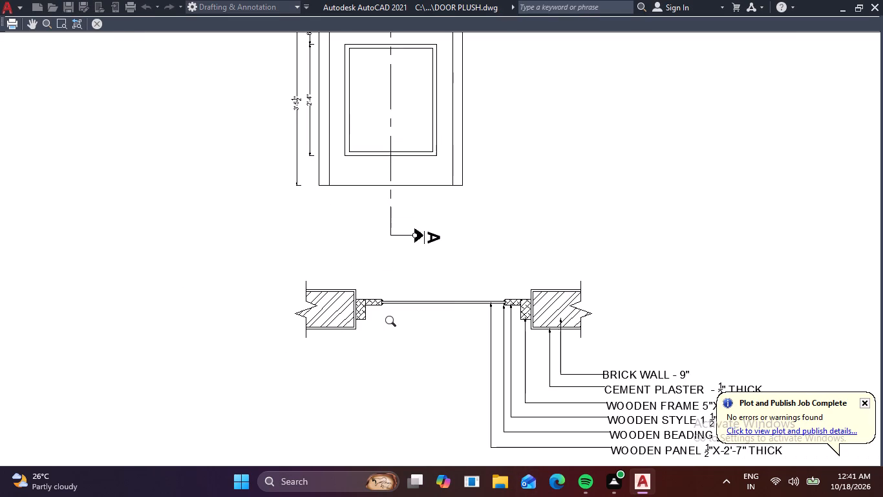
{"action": "scroll", "coordinate": [394, 323], "scroll_direction": "down", "scroll_amount": 2}
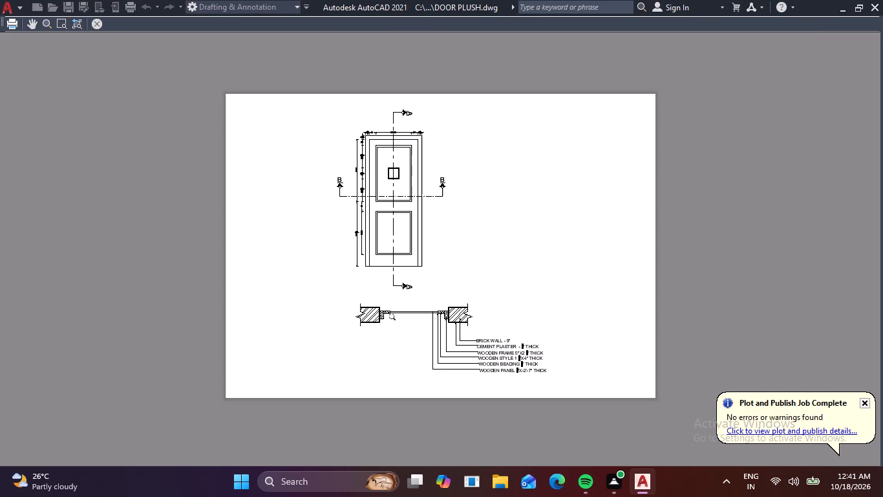
{"action": "left_click", "coordinate": [104, 27]}
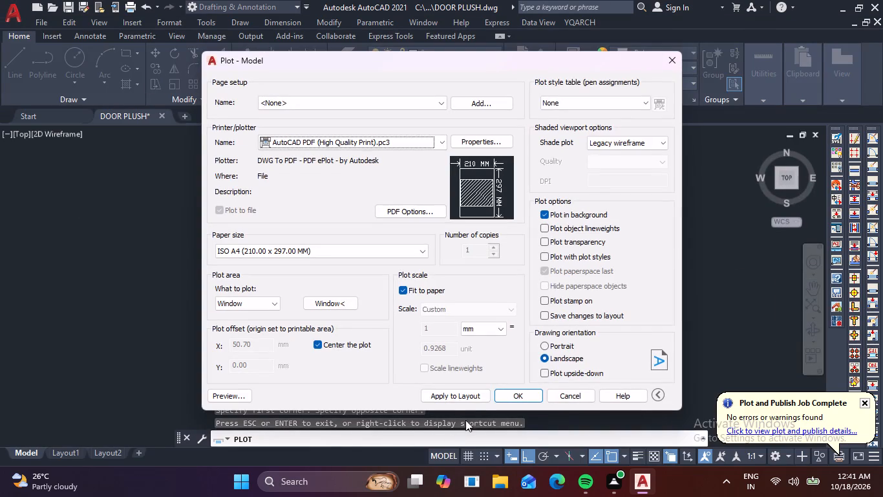
{"action": "left_click", "coordinate": [471, 393]}
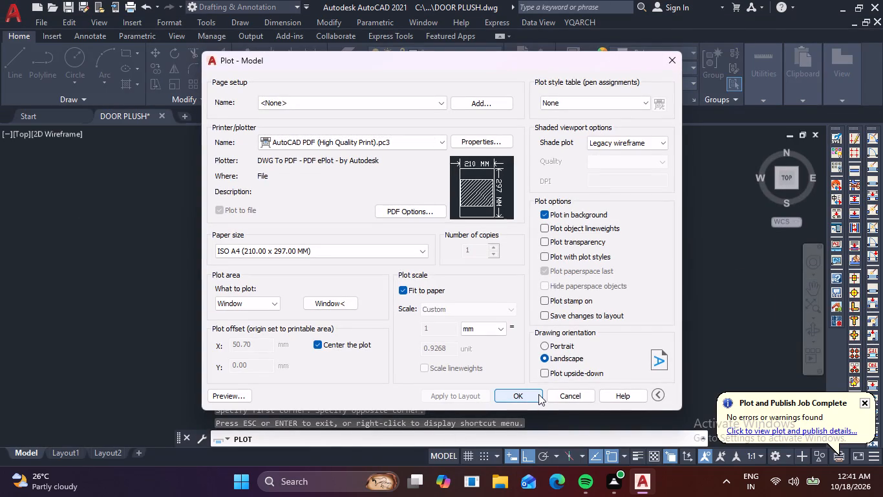
{"action": "left_click", "coordinate": [538, 395]}
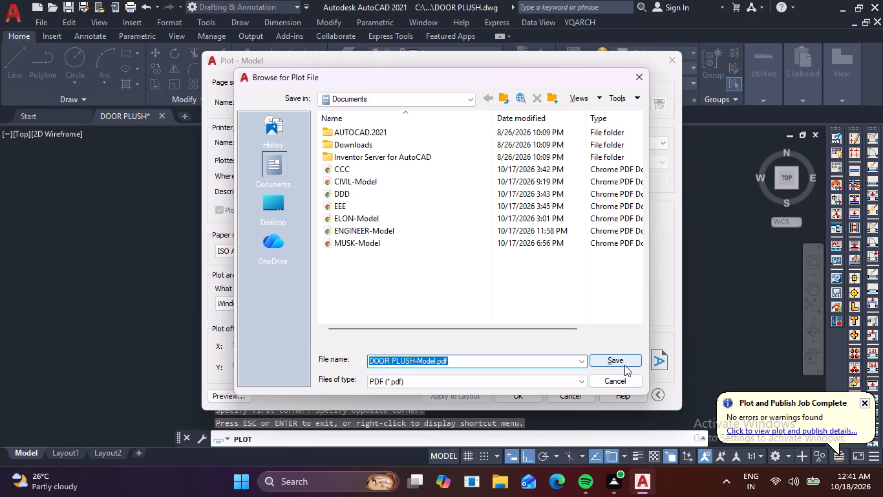
{"action": "left_click", "coordinate": [625, 362]}
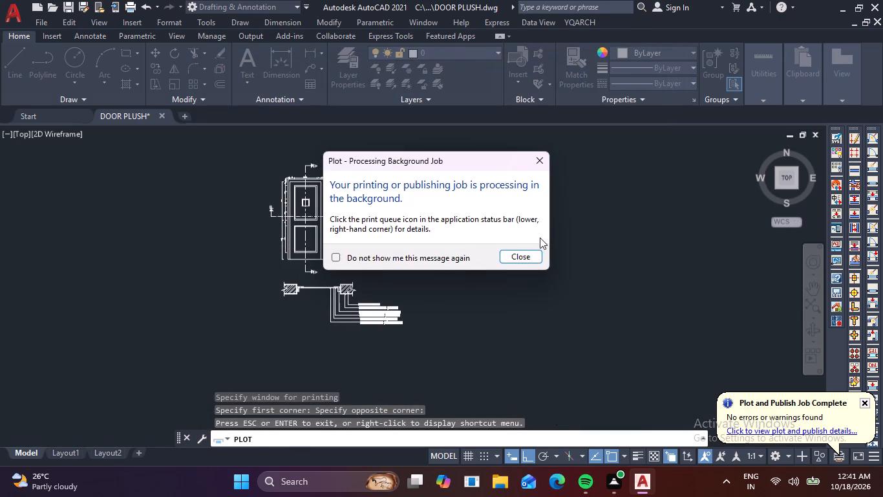
{"action": "left_click", "coordinate": [534, 263]}
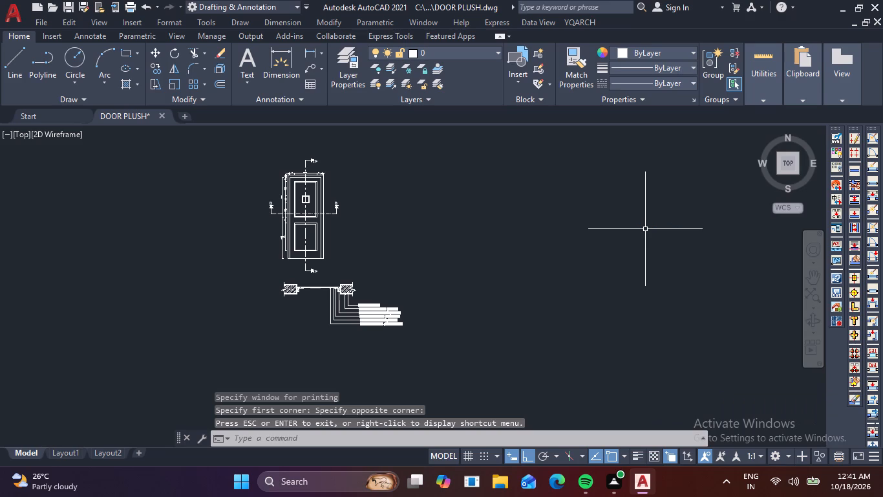
Query the drawing's log file name and path with the LOGFILENAME variable.
{"action": "type", "text": "LOF"}
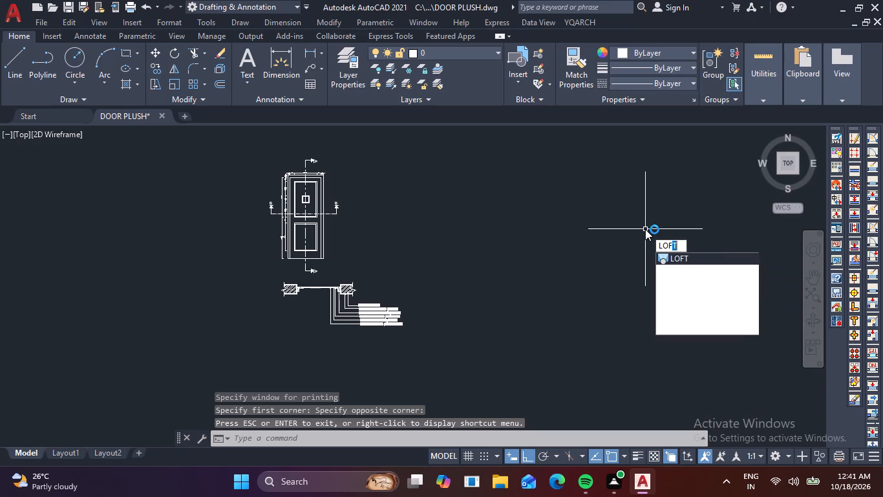
{"action": "key", "text": "BackSpace"}
{"action": "key", "text": "g"}
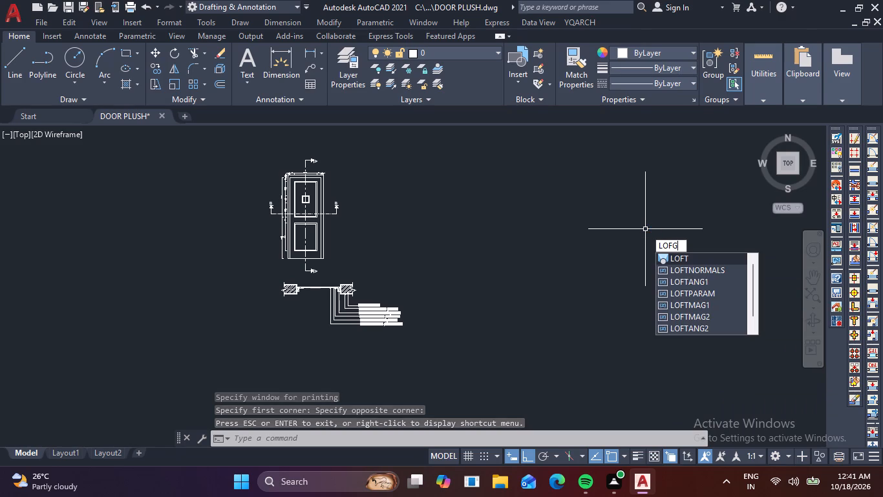
{"action": "key", "text": "BackSpace"}
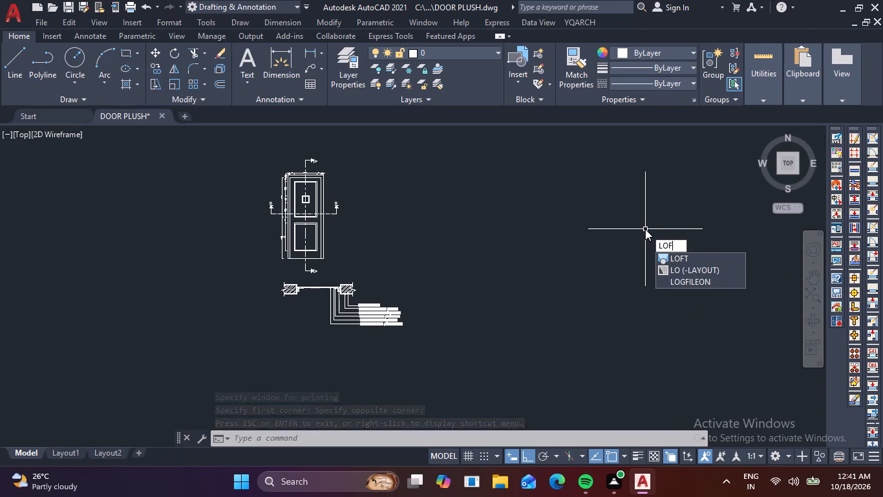
{"action": "key", "text": "BackSpace"}
{"action": "key", "text": "g"}
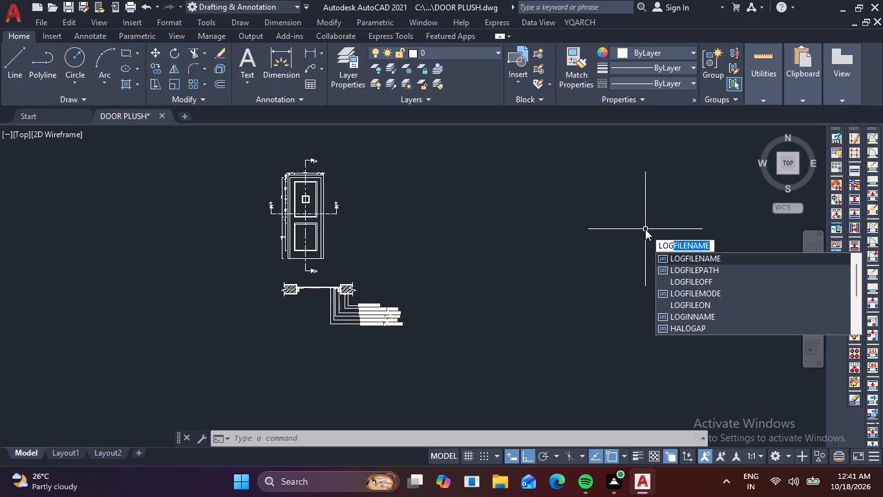
{"action": "left_click", "coordinate": [679, 256]}
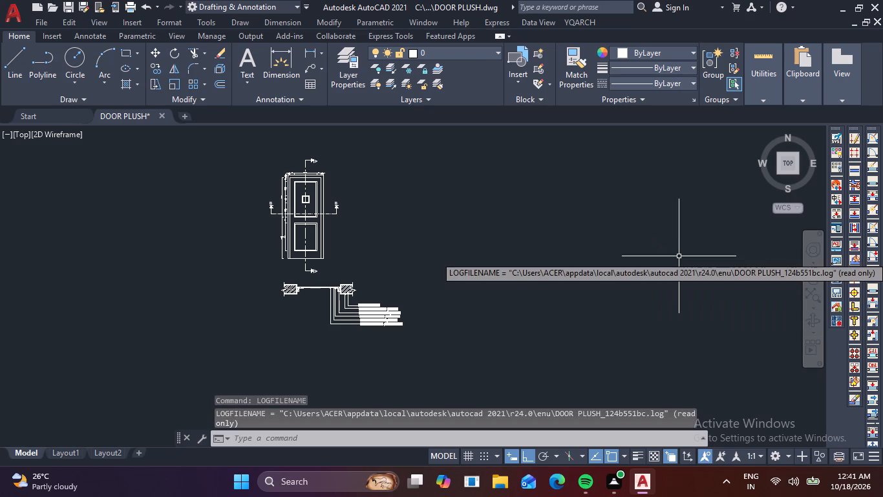